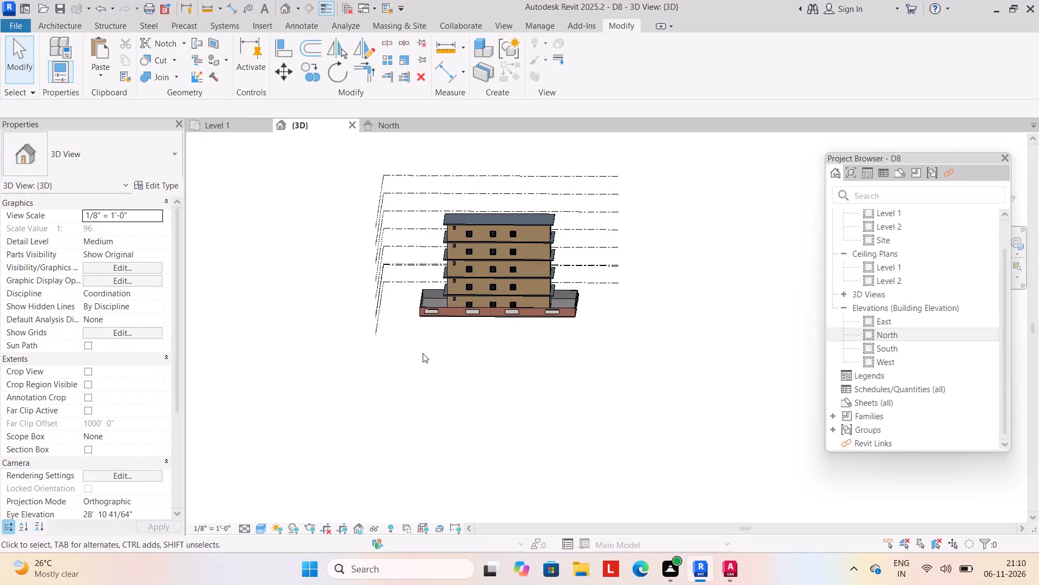
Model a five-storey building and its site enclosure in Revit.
Close the D8 project's North, 3D and Level 1 views.
{"action": "left_click", "coordinate": [436, 123]}
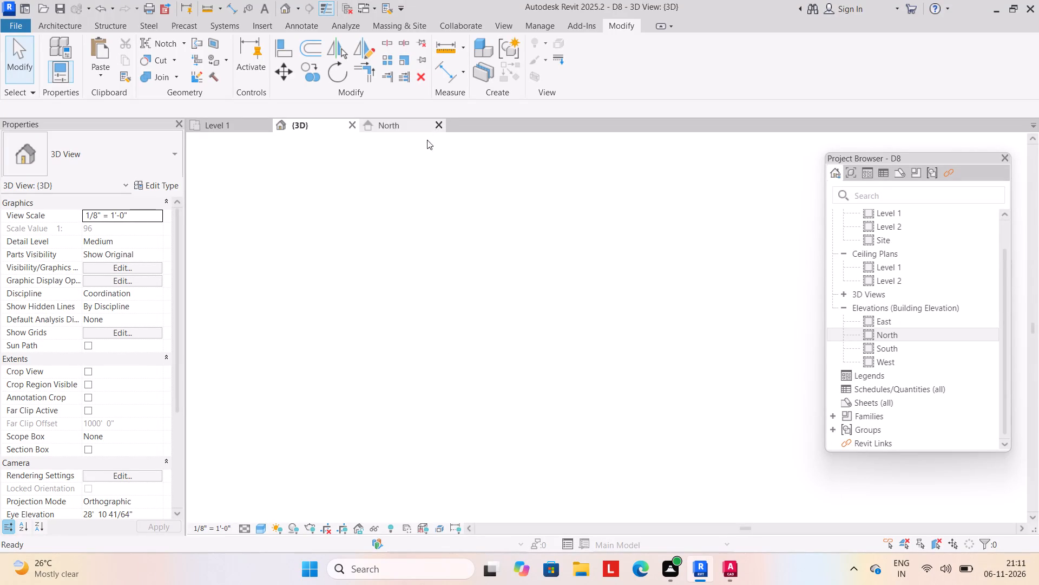
{"action": "left_click", "coordinate": [354, 123]}
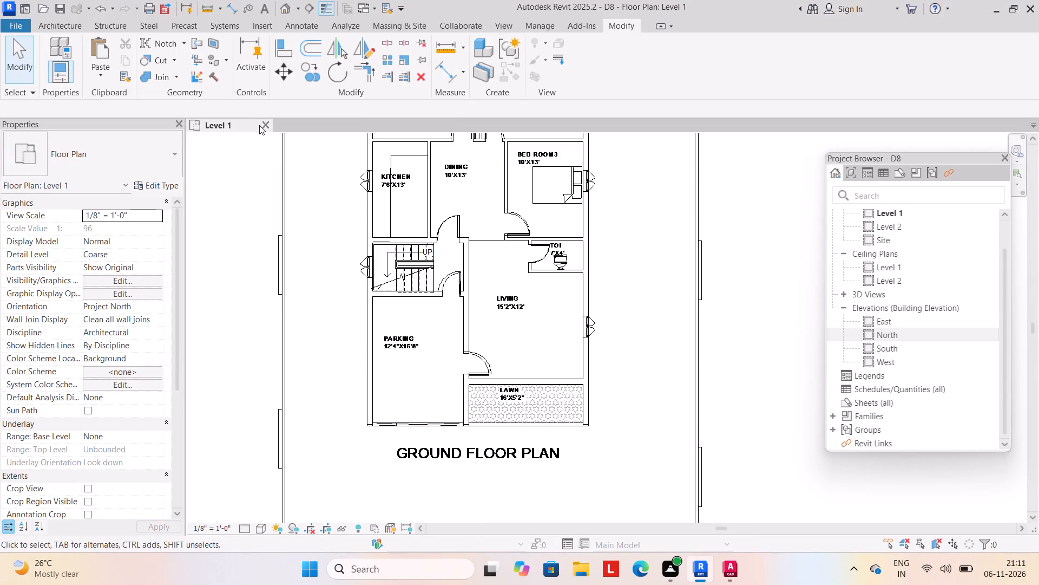
{"action": "left_click", "coordinate": [264, 123]}
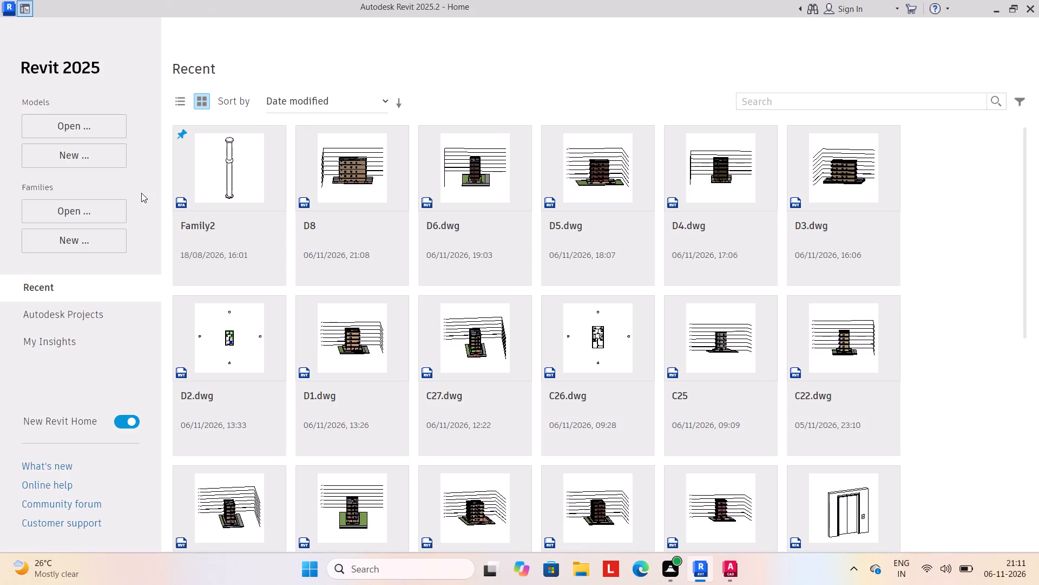
Create a new project from the default.rte template in the English-Imperial templates folder.
{"action": "left_click", "coordinate": [94, 161]}
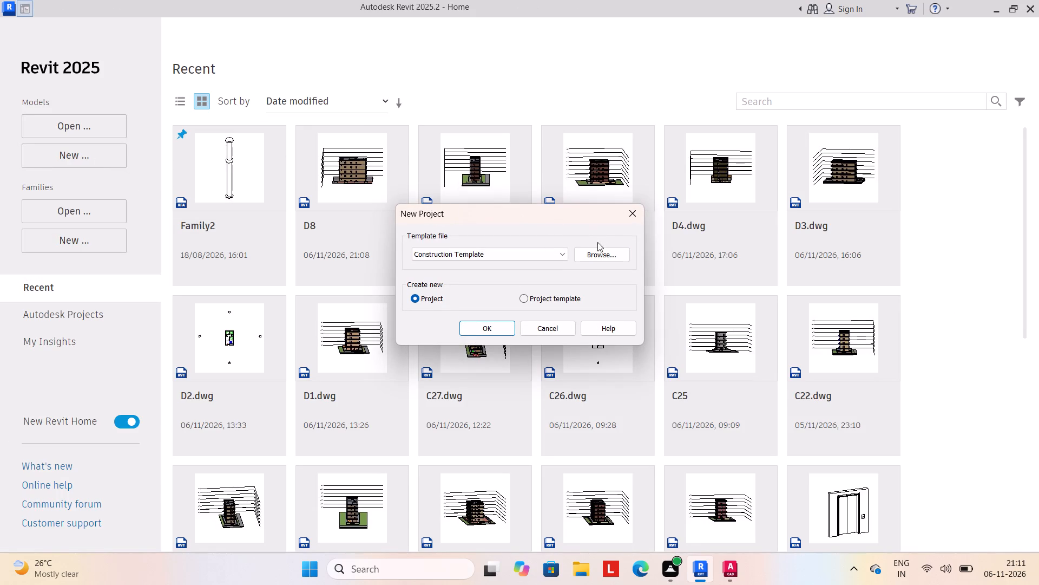
{"action": "left_click", "coordinate": [594, 257]}
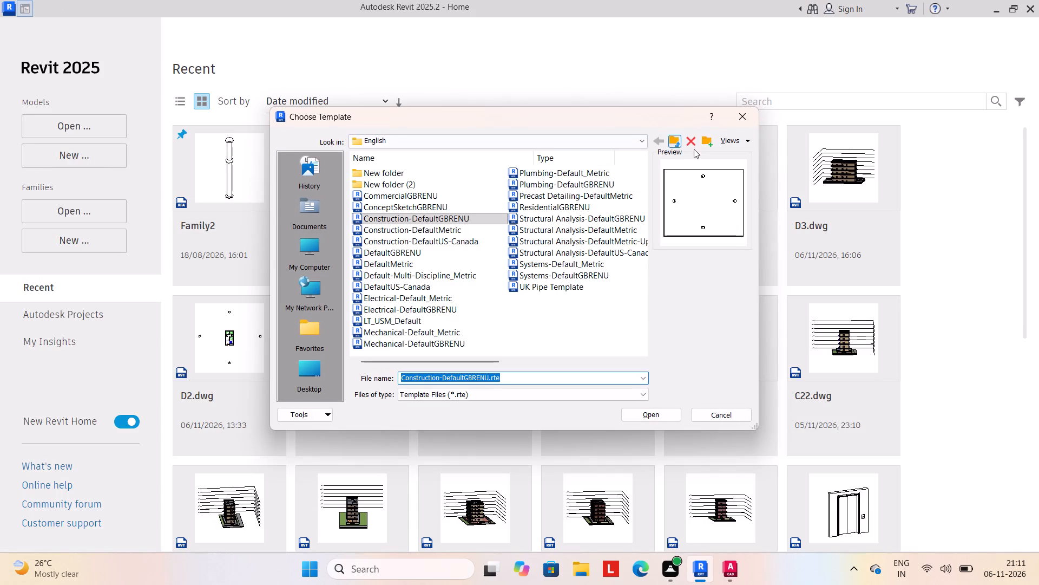
{"action": "left_click", "coordinate": [670, 138]}
{"action": "double_click", "coordinate": [393, 205]}
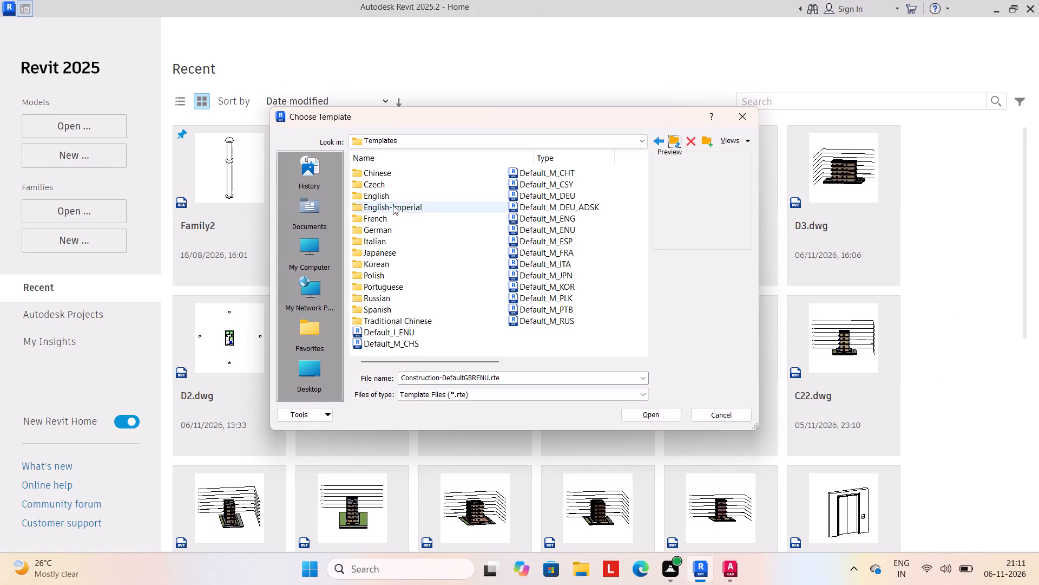
{"action": "double_click", "coordinate": [397, 197]}
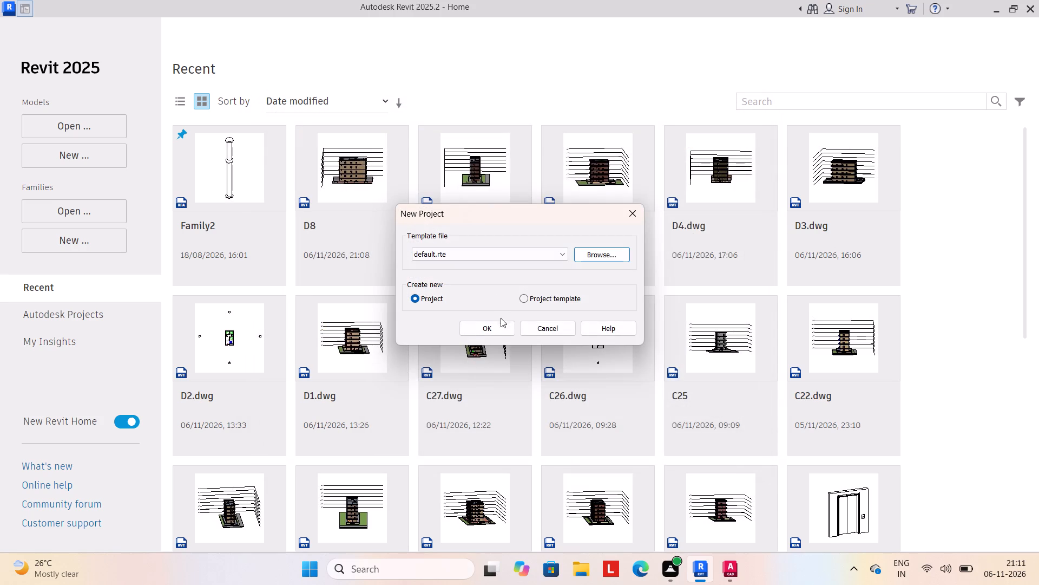
{"action": "left_click", "coordinate": [486, 327]}
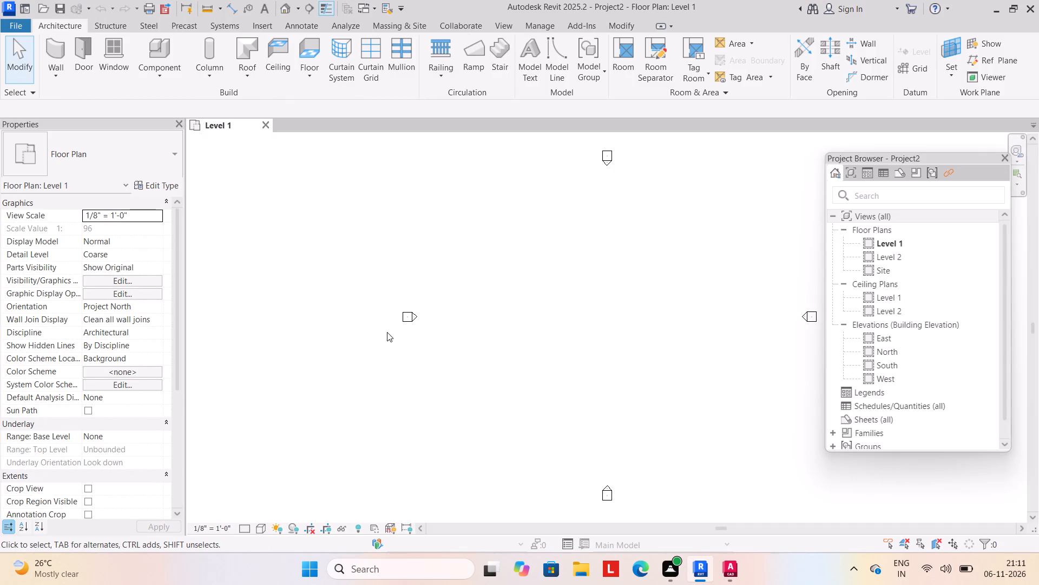
Link the D9 DWG file from the Desktop into Level 1, positioned Auto - Center to Center.
{"action": "left_click", "coordinate": [271, 29]}
{"action": "left_click", "coordinate": [111, 74]}
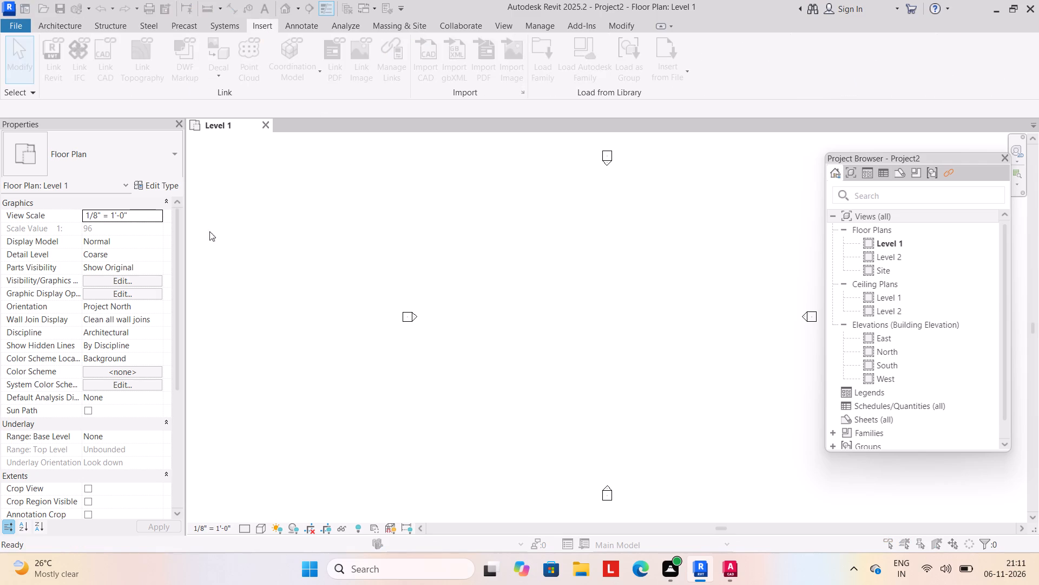
{"action": "left_click", "coordinate": [315, 353]}
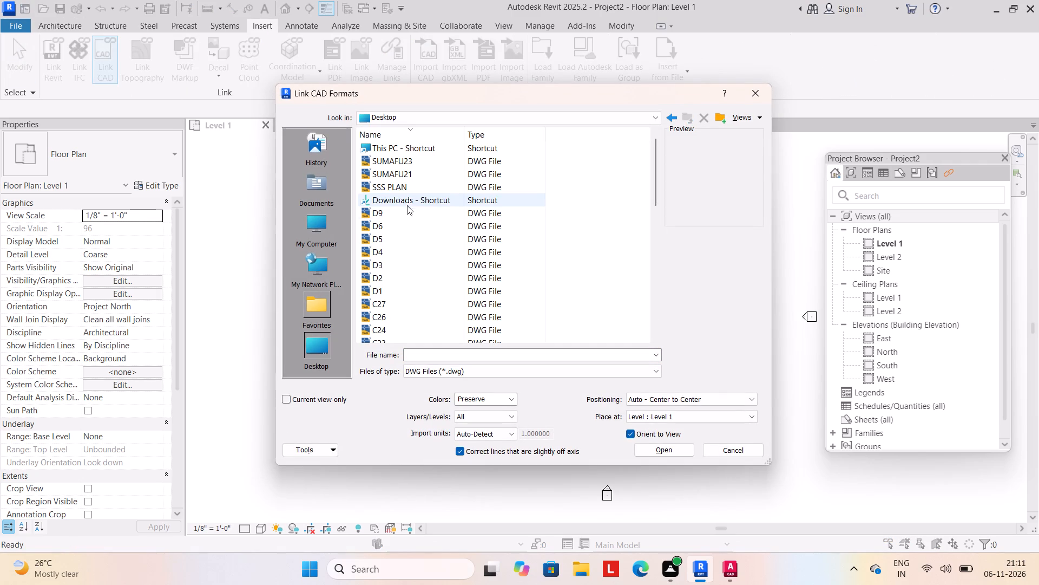
{"action": "left_click", "coordinate": [406, 212]}
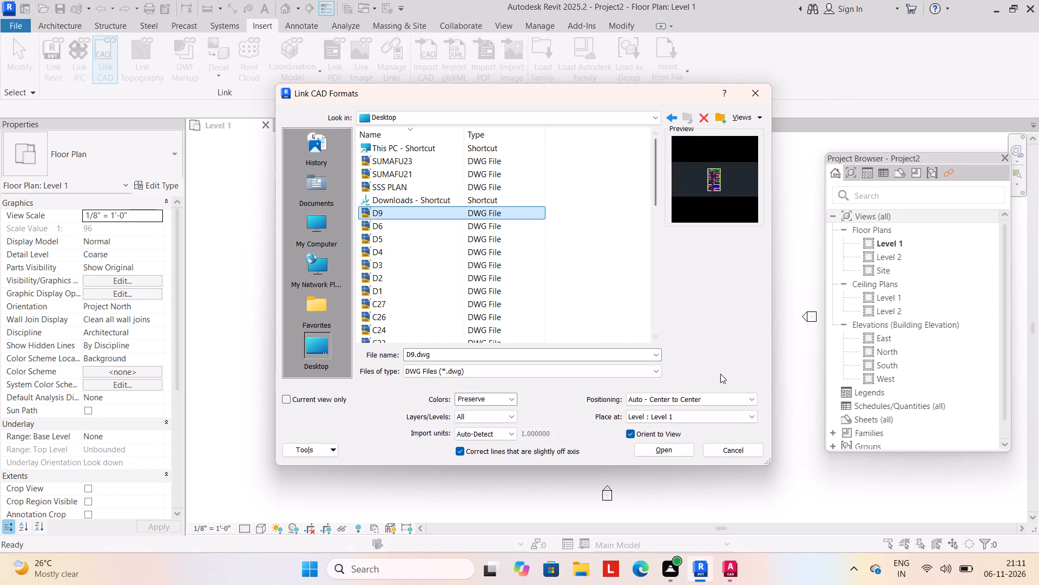
{"action": "left_click", "coordinate": [746, 396]}
{"action": "left_click", "coordinate": [703, 401]}
{"action": "left_click", "coordinate": [665, 453]}
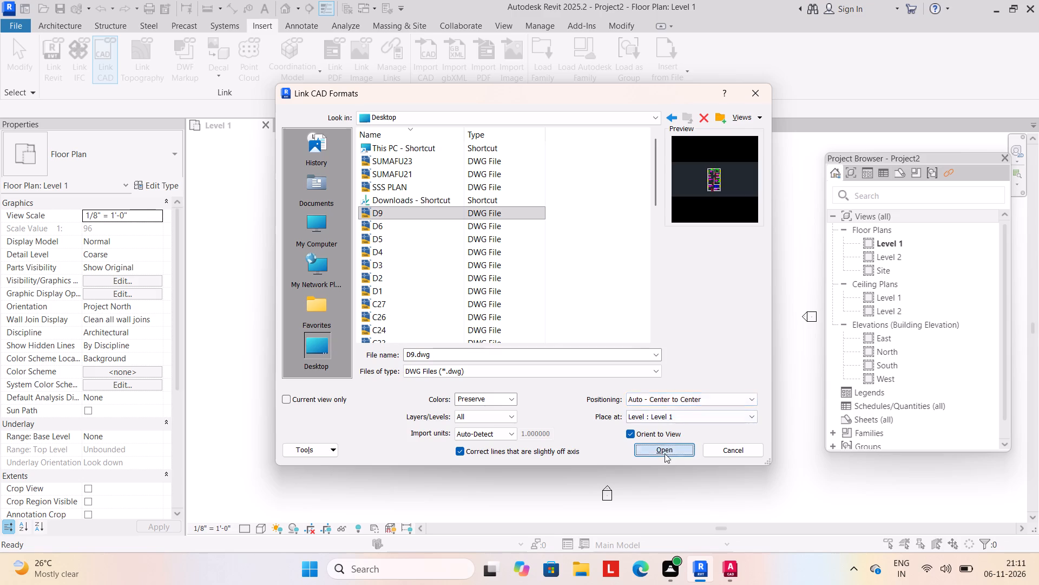
Start the Wall tool in rectangle mode and duplicate Generic - 8" as type WALL9" with a 9" structure layer.
{"action": "middle_click_drag", "start_coordinate": [586, 381], "coordinate": [476, 370]}
{"action": "scroll", "coordinate": [498, 333], "scroll_direction": "up", "scroll_amount": 2}
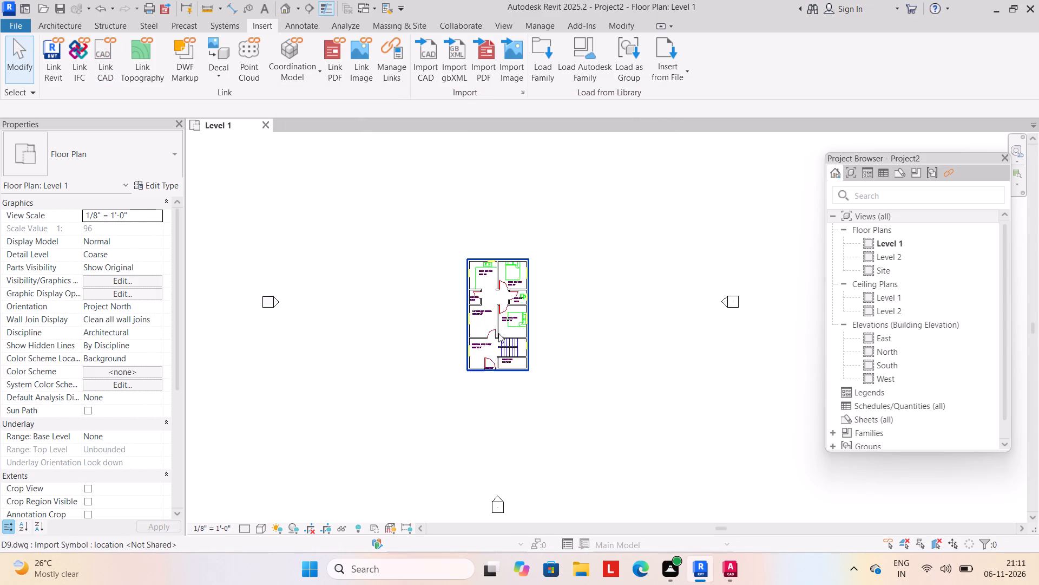
{"action": "scroll", "coordinate": [498, 333], "scroll_direction": "up", "scroll_amount": 2}
{"action": "left_click_drag", "start_coordinate": [56, 23], "coordinate": [56, 28]}
{"action": "left_click", "coordinate": [54, 73]}
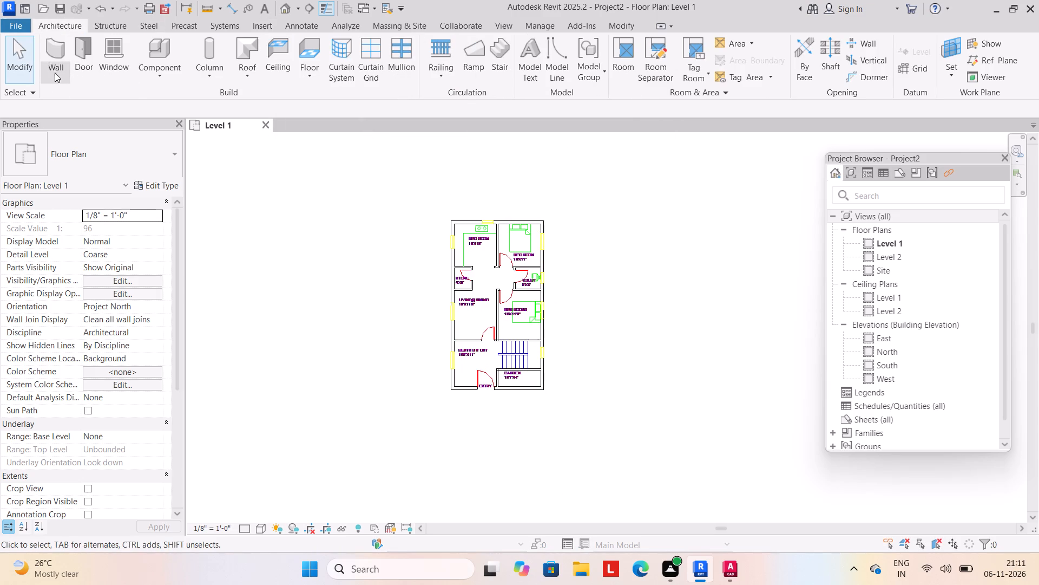
{"action": "left_click", "coordinate": [76, 100]}
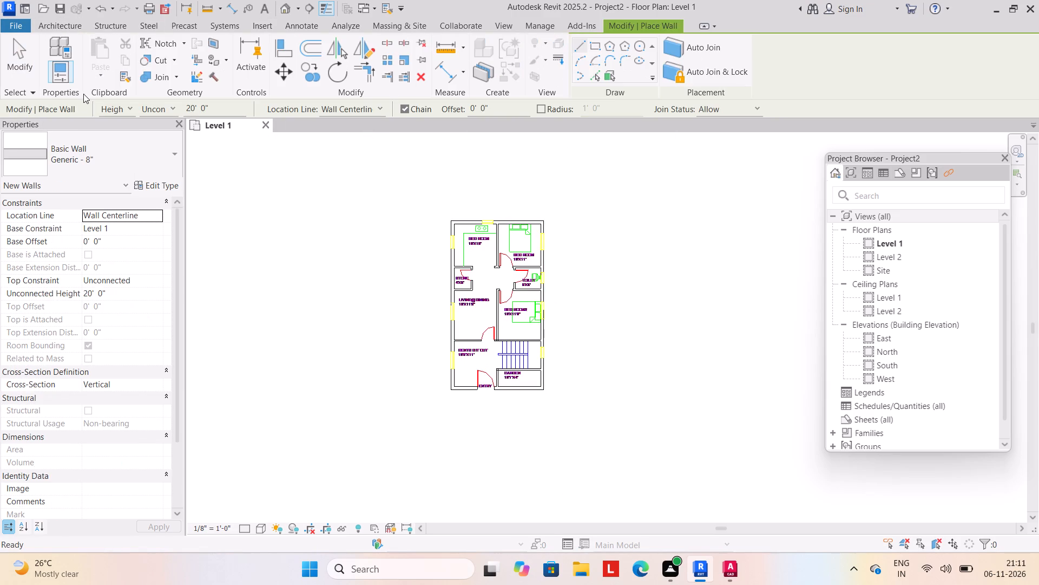
{"action": "left_click", "coordinate": [593, 47]}
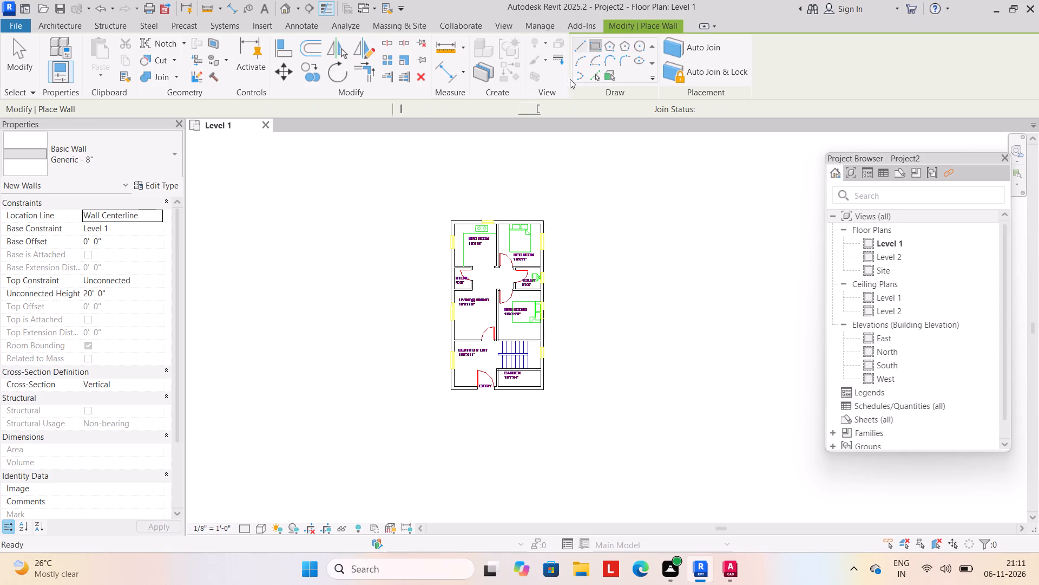
{"action": "left_click", "coordinate": [169, 183]}
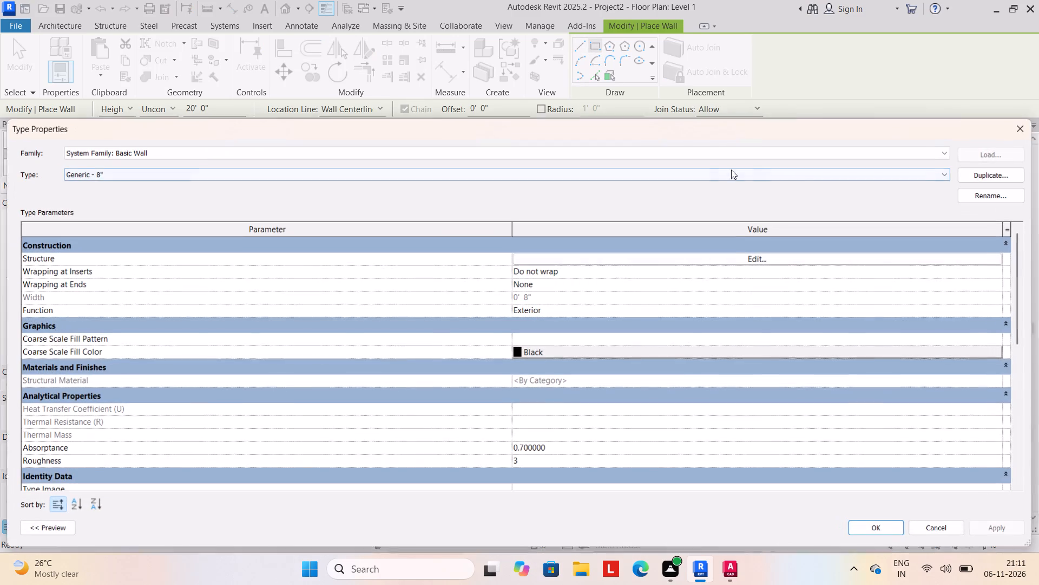
{"action": "left_click", "coordinate": [984, 172]}
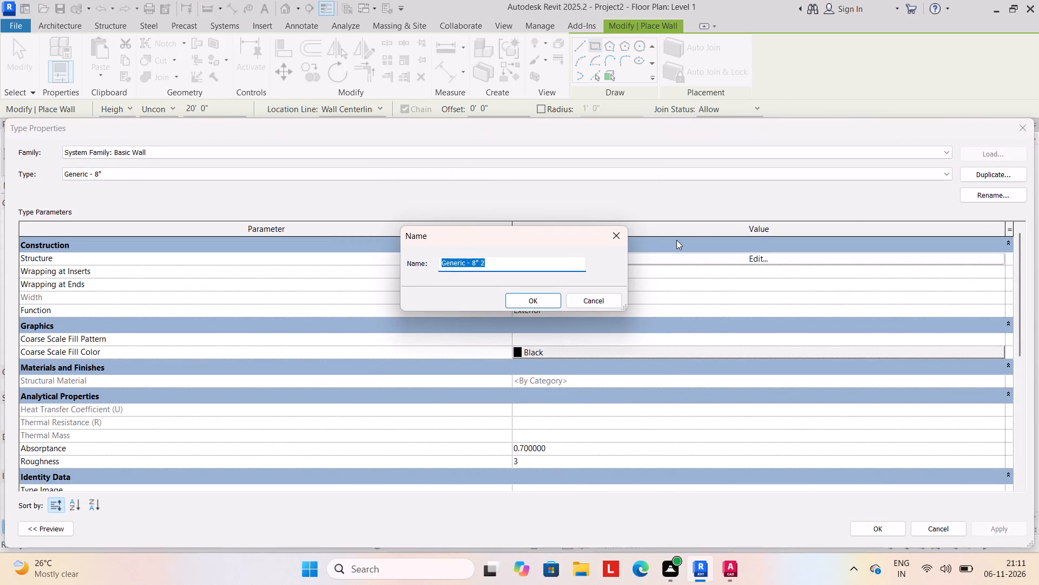
{"action": "type", "text": "WALL9\""}
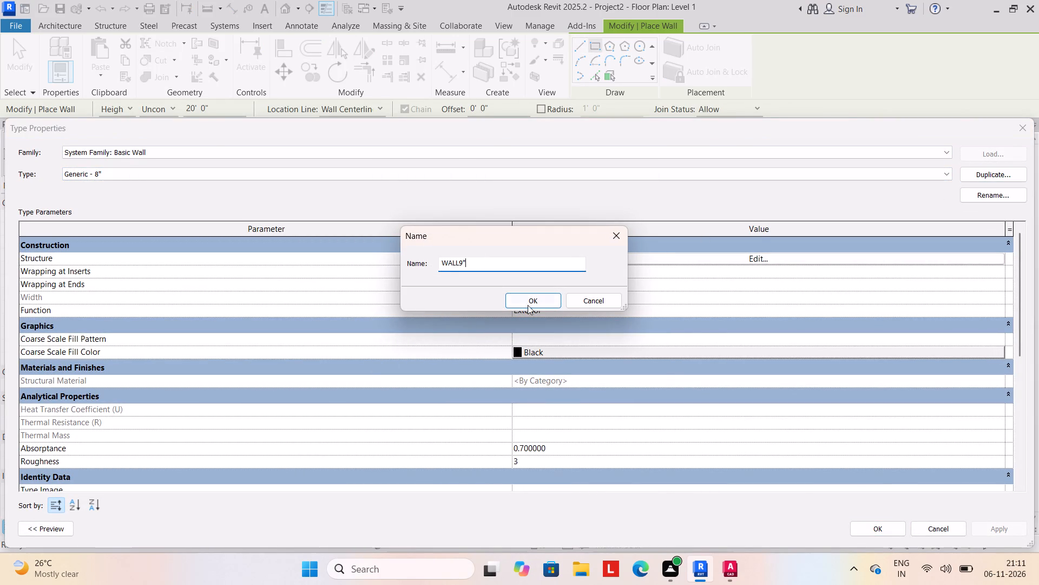
{"action": "left_click", "coordinate": [528, 305]}
{"action": "left_click", "coordinate": [663, 260]}
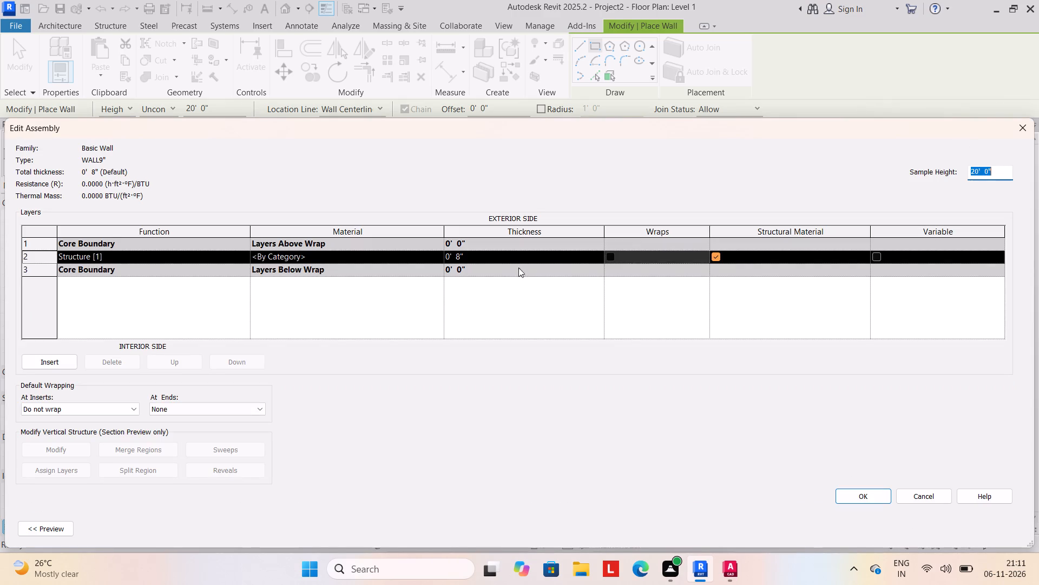
{"action": "left_click", "coordinate": [513, 261]}
{"action": "type", "text": "9\""}
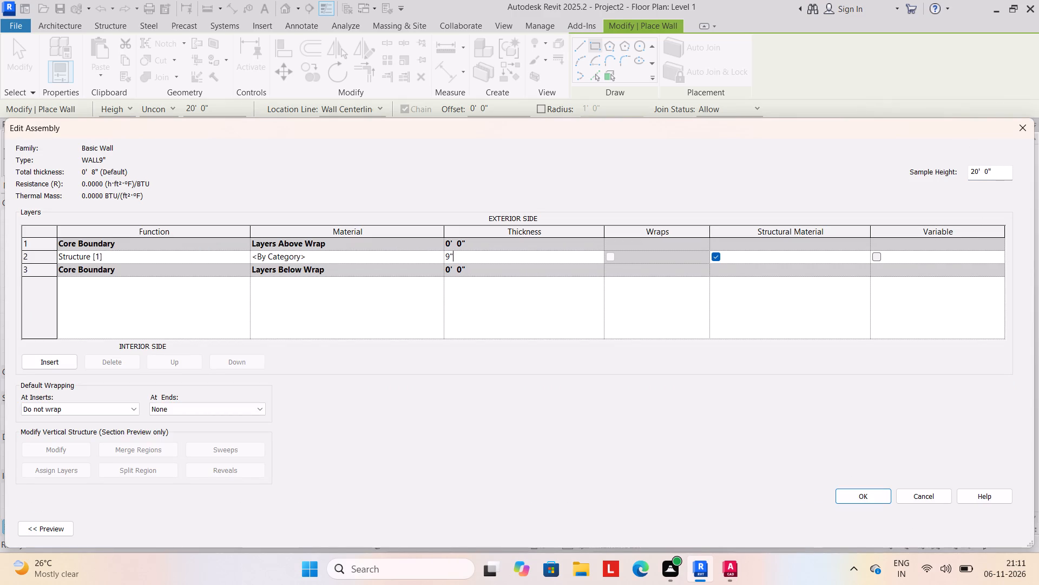
{"action": "left_click", "coordinate": [860, 493]}
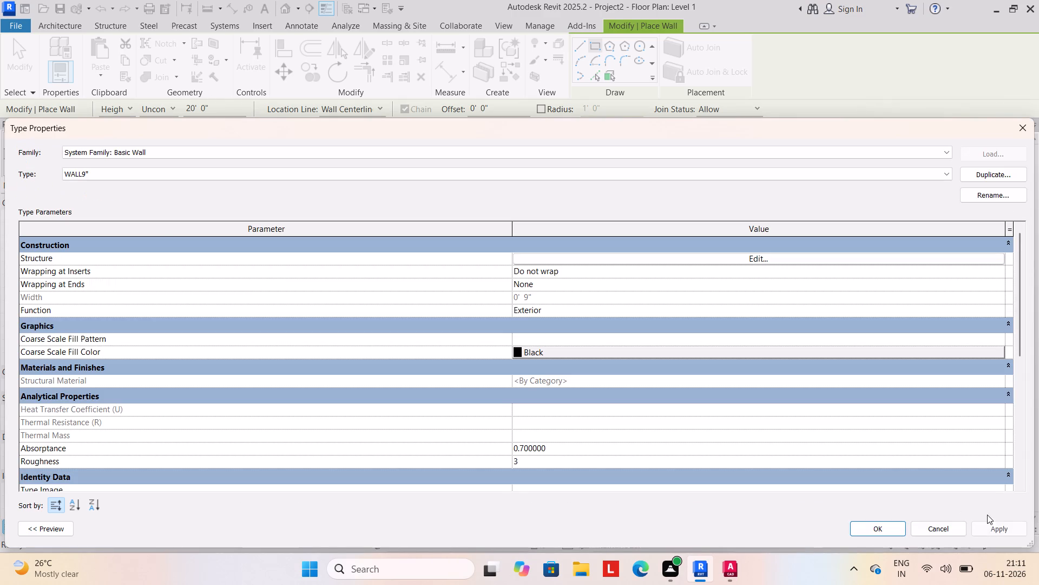
{"action": "left_click", "coordinate": [995, 526]}
{"action": "left_click", "coordinate": [875, 530]}
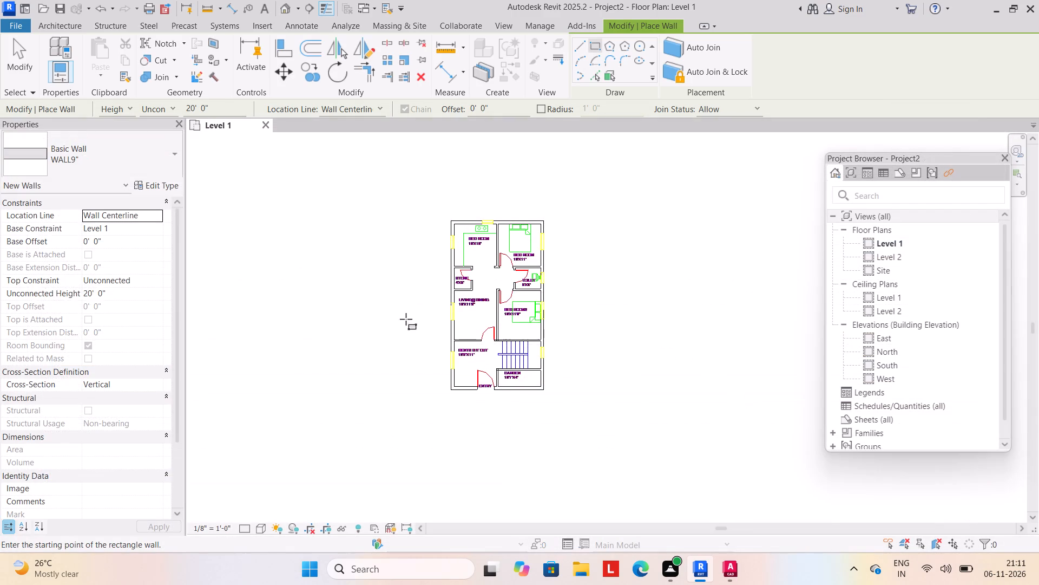
Duplicate the WALL9" type as WALL4.5" and set its structure layer thickness to 4.5".
{"action": "left_click", "coordinate": [154, 178]}
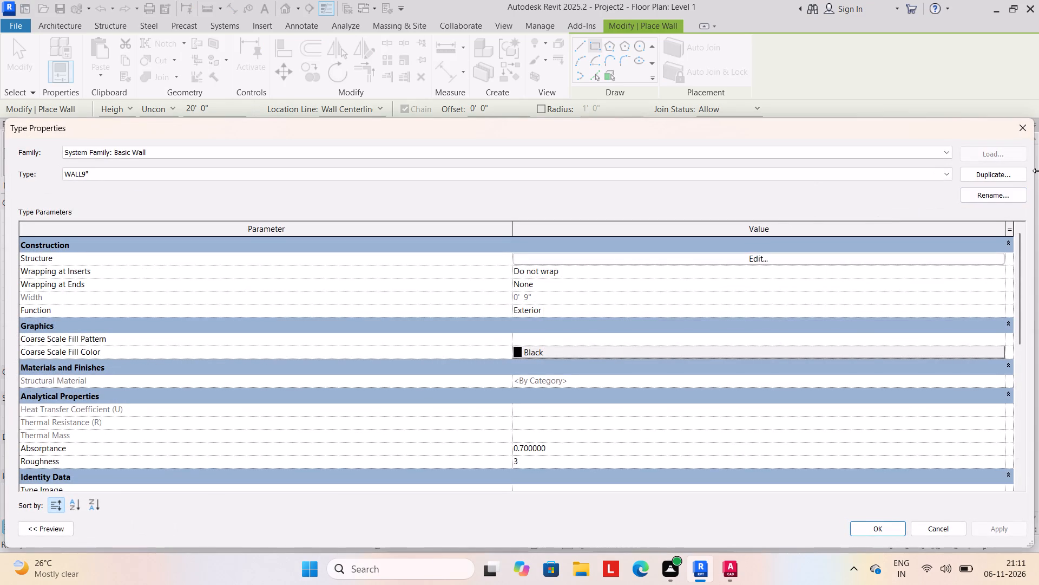
{"action": "left_click", "coordinate": [1005, 180]}
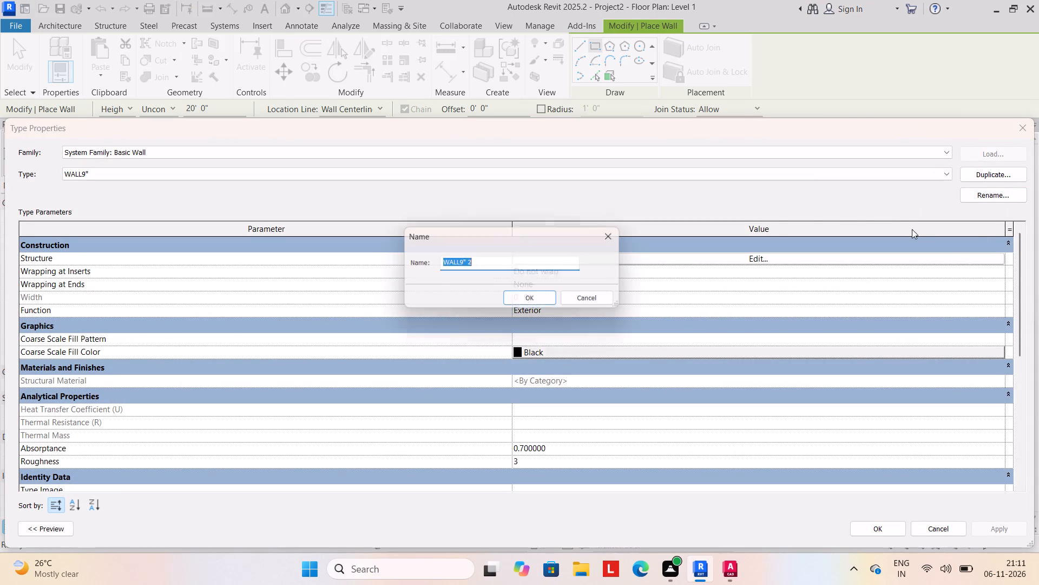
{"action": "type", "text": "WALL4.5\""}
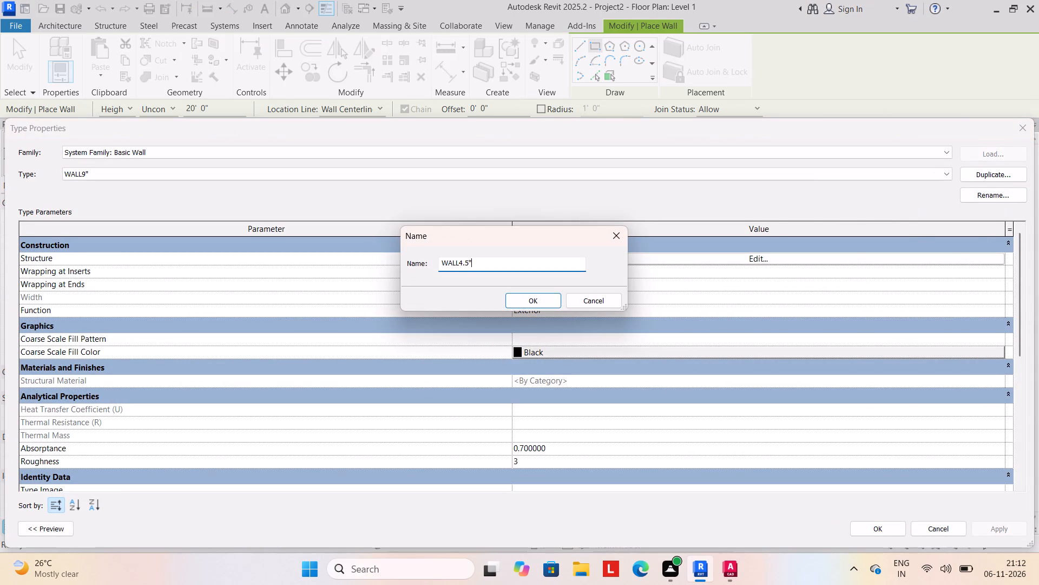
{"action": "left_click", "coordinate": [530, 297]}
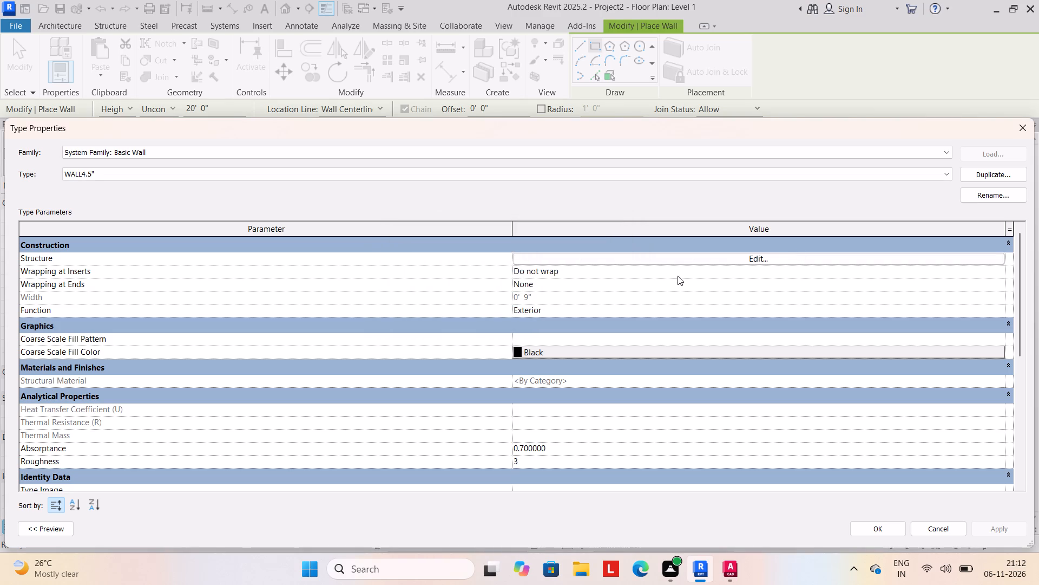
{"action": "left_click", "coordinate": [704, 257]}
{"action": "left_click", "coordinate": [522, 243]}
{"action": "left_click", "coordinate": [518, 255]}
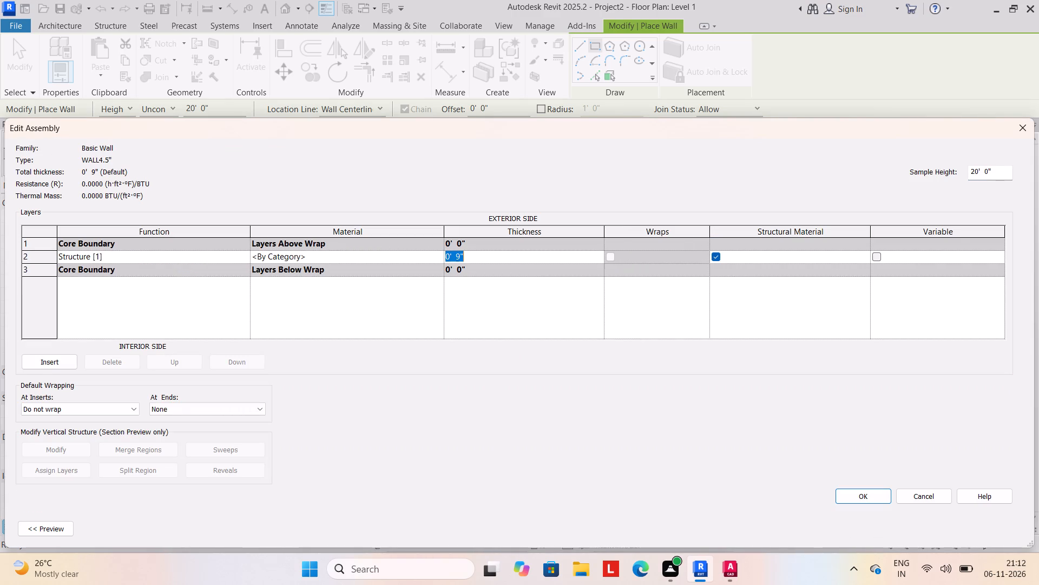
{"action": "type", "text": "4.5\""}
{"action": "left_click", "coordinate": [859, 496]}
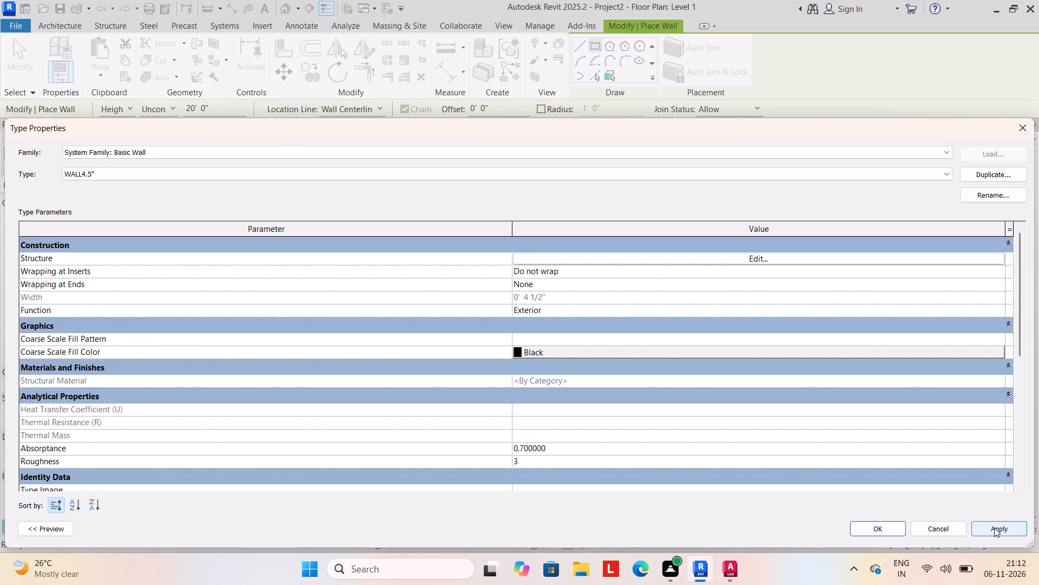
{"action": "left_click", "coordinate": [994, 528]}
{"action": "left_click", "coordinate": [878, 519]}
{"action": "left_click", "coordinate": [877, 522]}
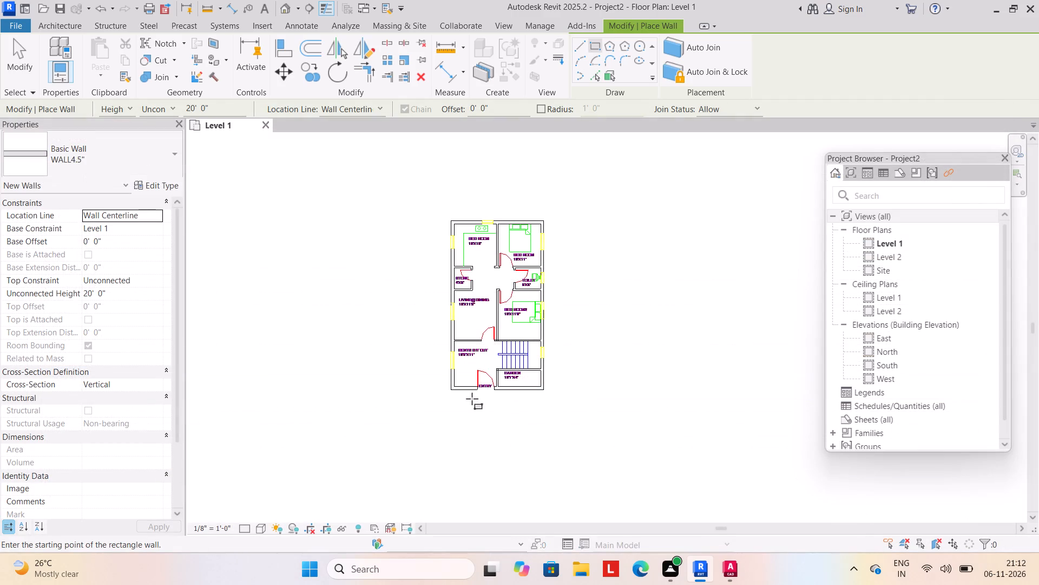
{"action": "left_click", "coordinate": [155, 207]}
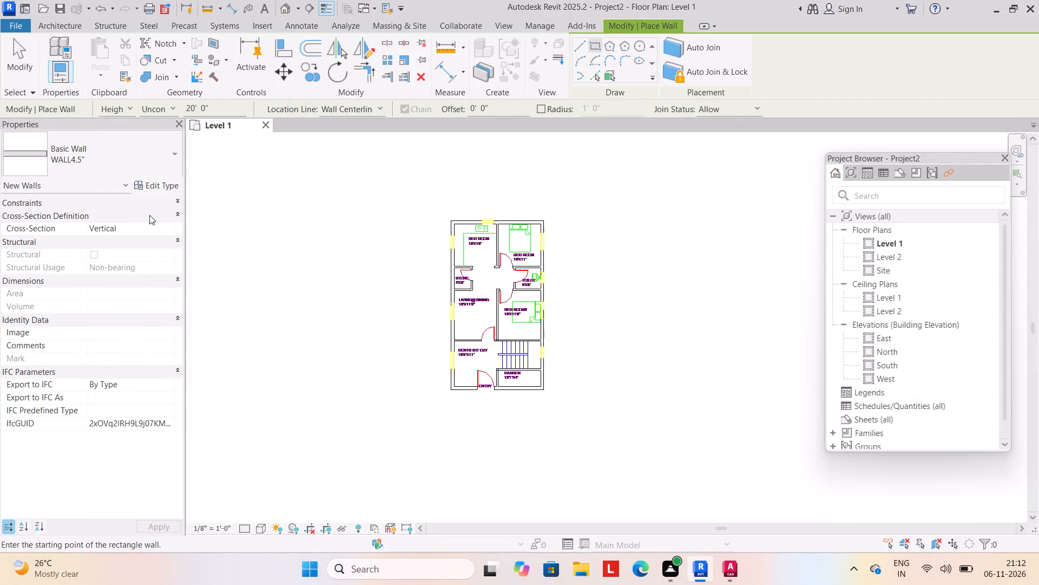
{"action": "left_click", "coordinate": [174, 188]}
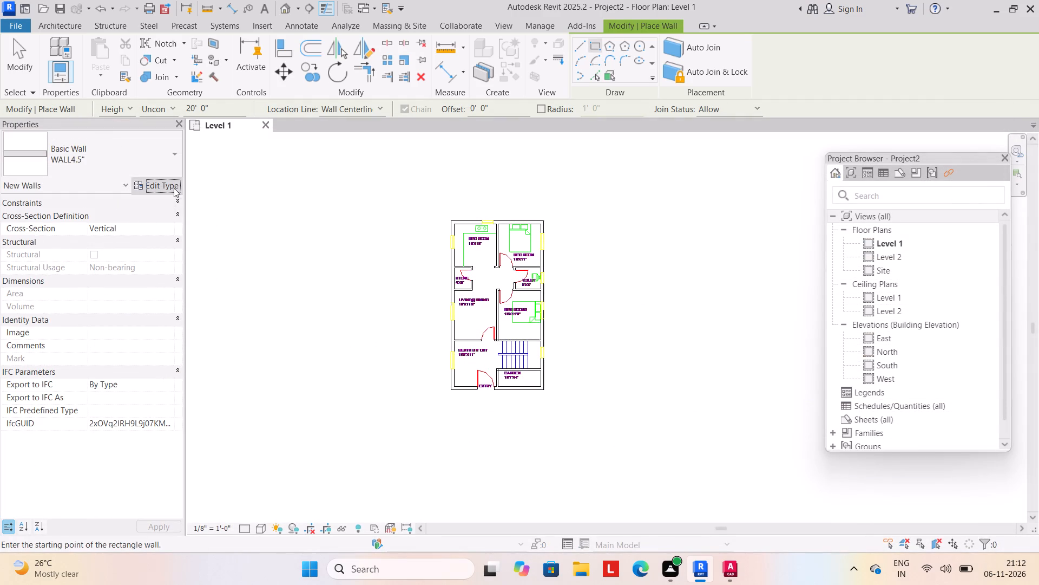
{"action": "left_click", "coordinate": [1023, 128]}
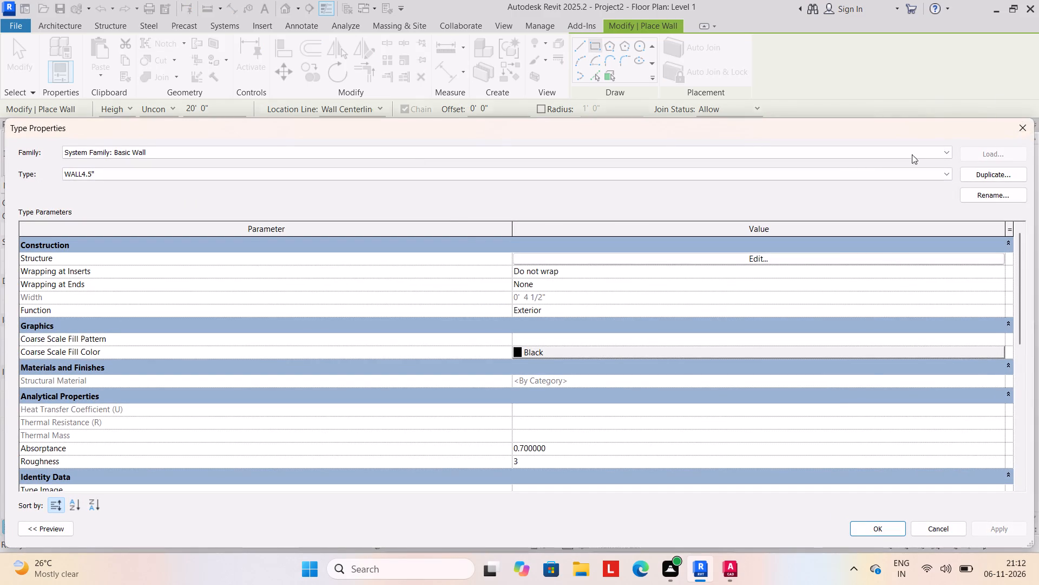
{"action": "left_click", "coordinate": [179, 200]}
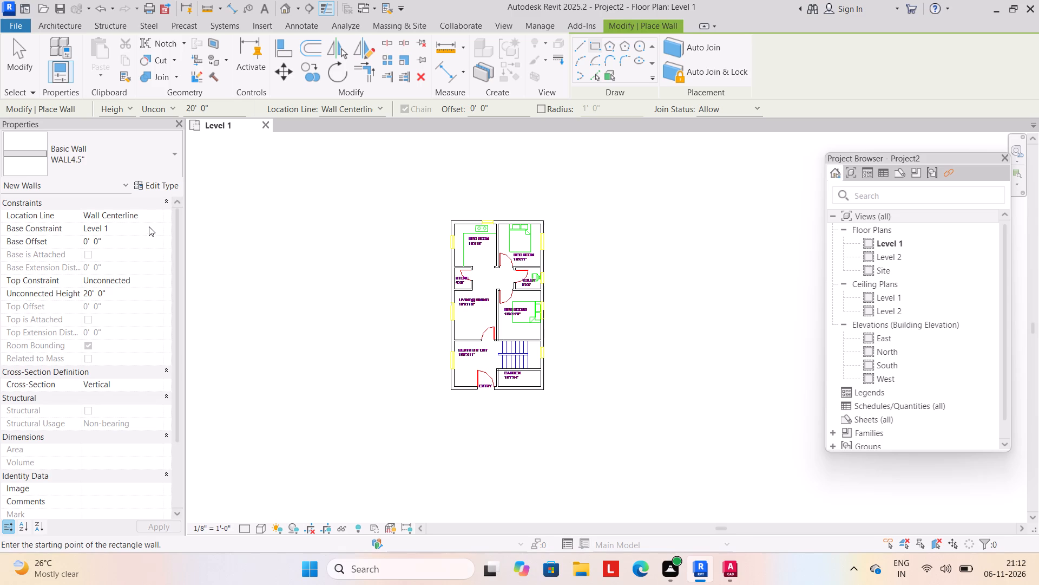
Set the new walls' location line to Finish Face: Interior and their unconnected height to 10'.
{"action": "left_click", "coordinate": [151, 214]}
{"action": "left_click", "coordinate": [156, 214]}
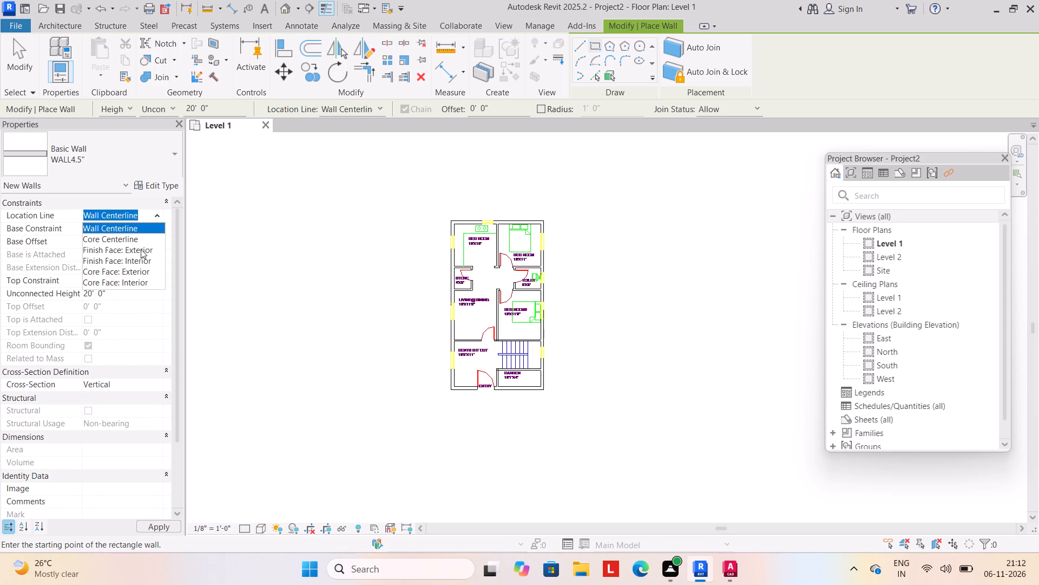
{"action": "left_click", "coordinate": [140, 256]}
{"action": "left_click", "coordinate": [130, 294]}
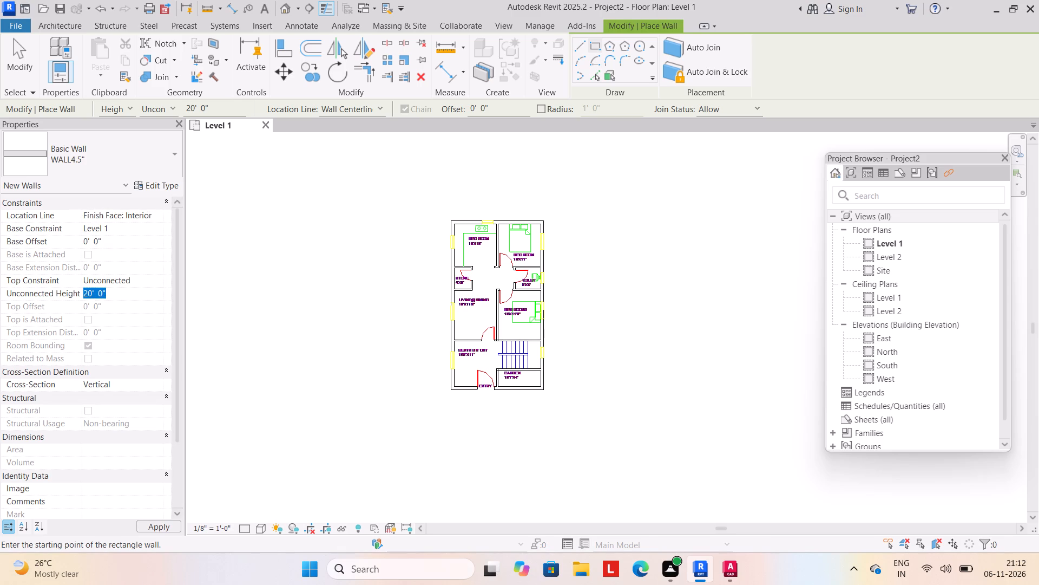
{"action": "type", "text": "10'"}
{"action": "key", "text": "Return"}
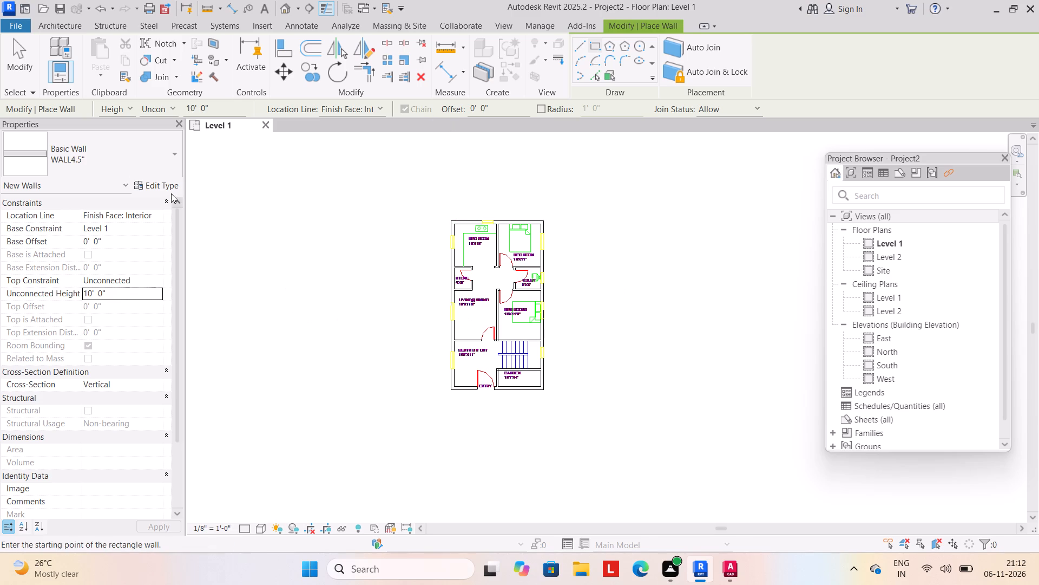
Draw the four exterior walls with type WALL9" as chained straight segments tracing the linked plan's outer perimeter.
{"action": "left_click", "coordinate": [176, 155]}
{"action": "left_click", "coordinate": [75, 328]}
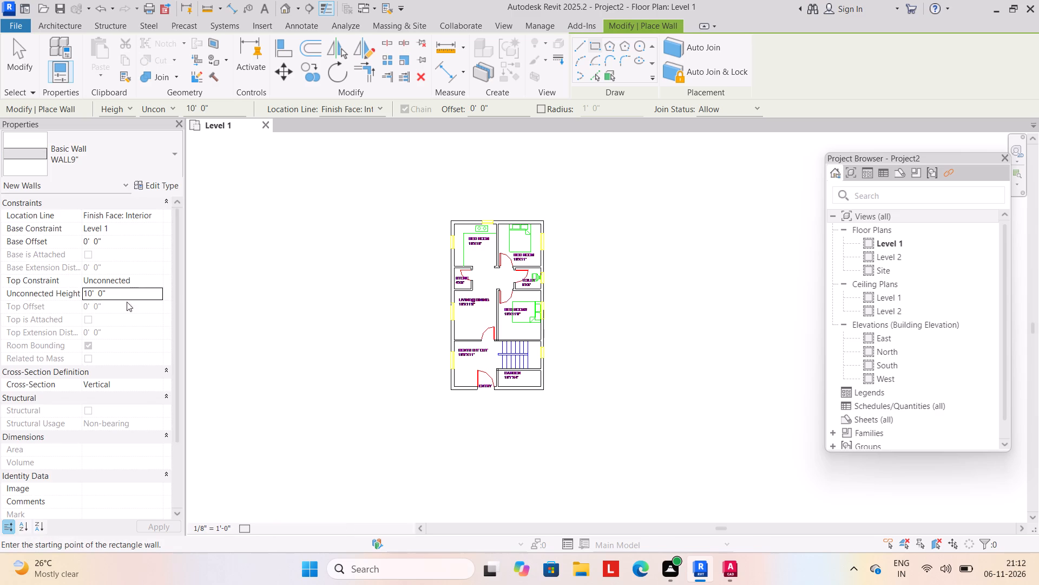
{"action": "left_click", "coordinate": [448, 218]}
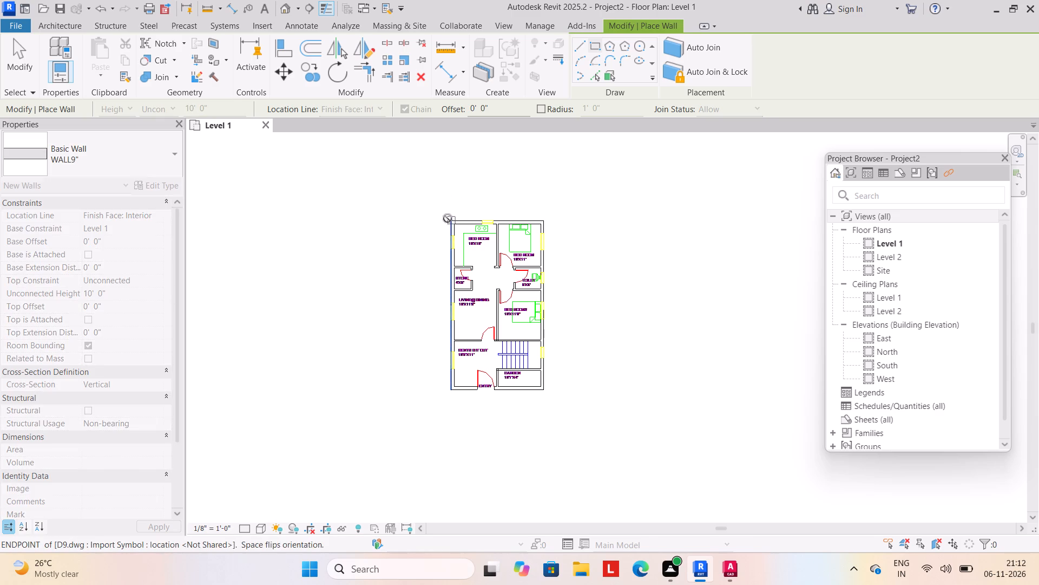
{"action": "left_click", "coordinate": [578, 49]}
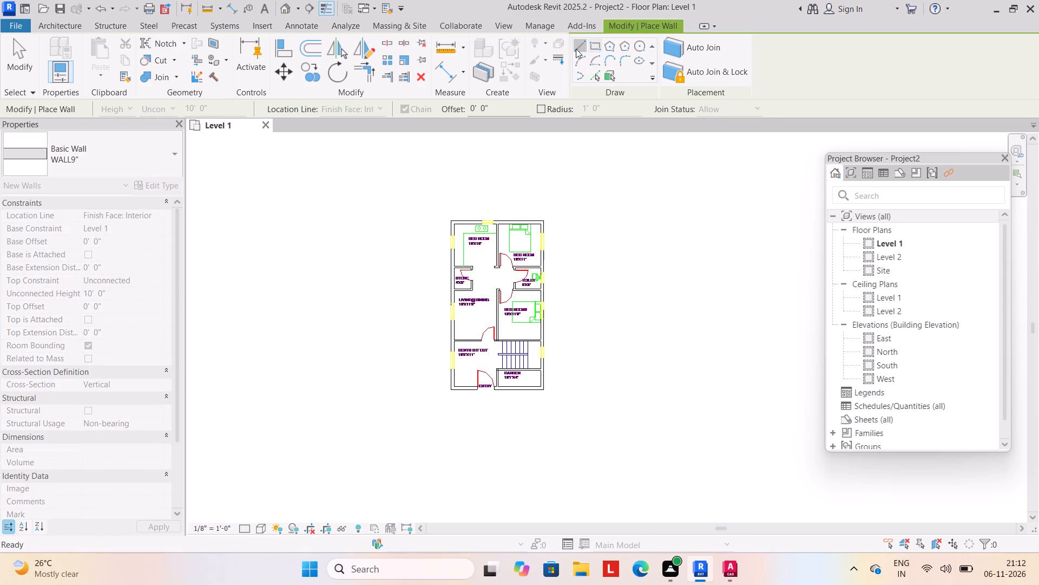
{"action": "scroll", "coordinate": [463, 242], "scroll_direction": "up", "scroll_amount": 4}
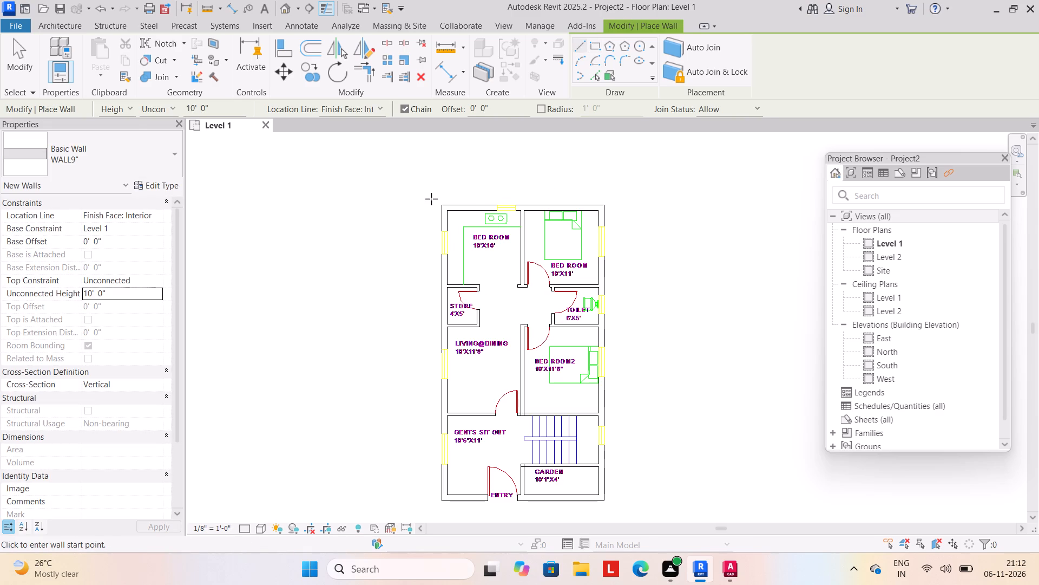
{"action": "left_click_drag", "start_coordinate": [442, 203], "coordinate": [453, 201]}
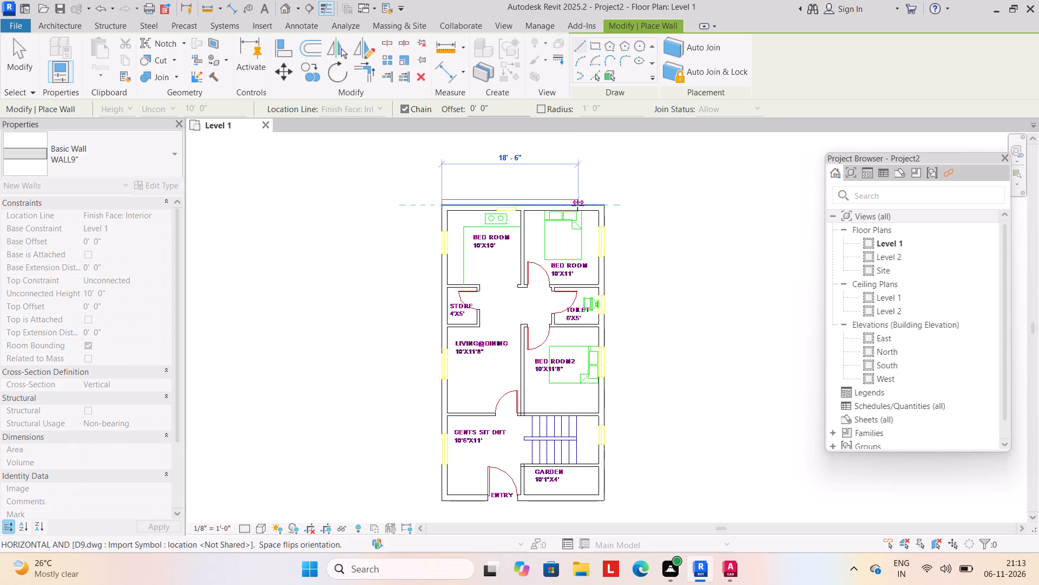
{"action": "key", "text": "space"}
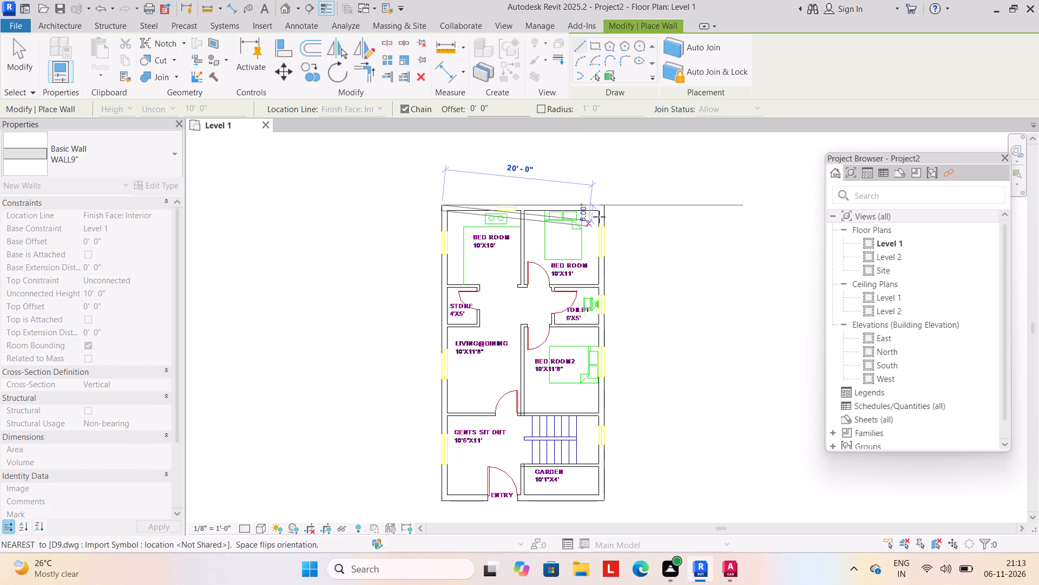
{"action": "left_click_drag", "start_coordinate": [607, 210], "coordinate": [607, 227]}
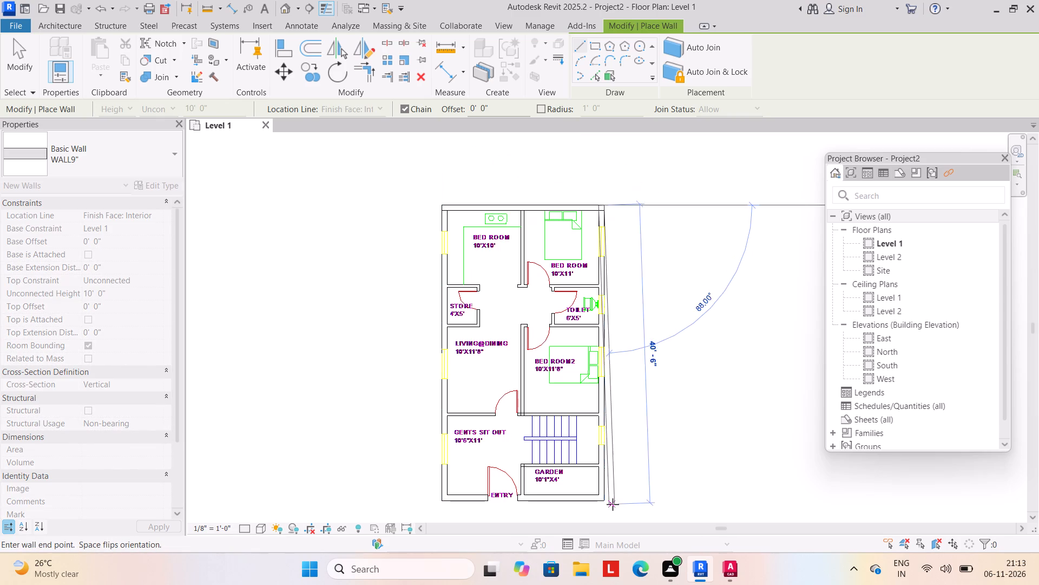
{"action": "left_click", "coordinate": [606, 503]}
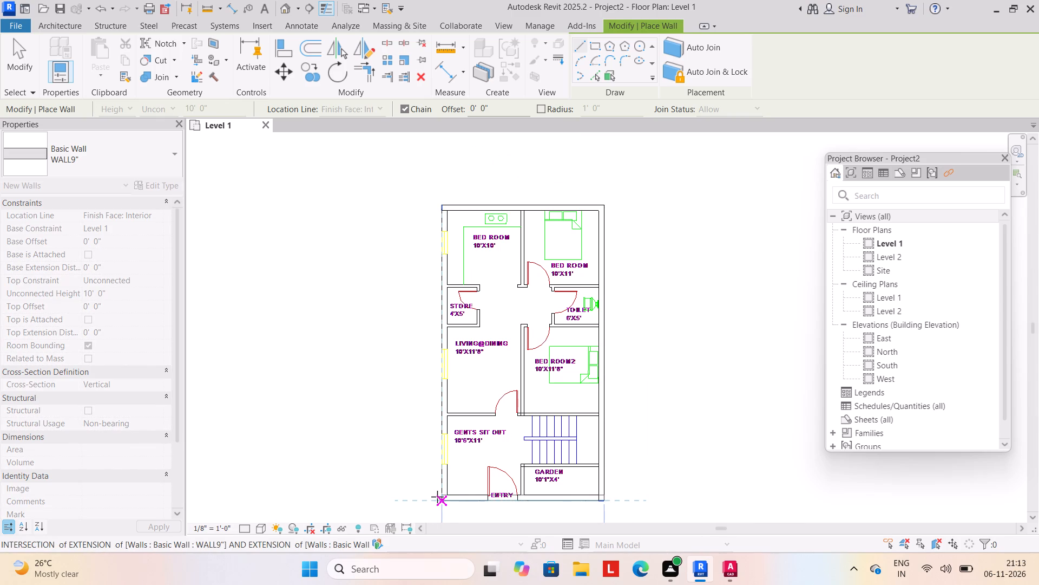
{"action": "left_click_drag", "start_coordinate": [441, 498], "coordinate": [441, 492]}
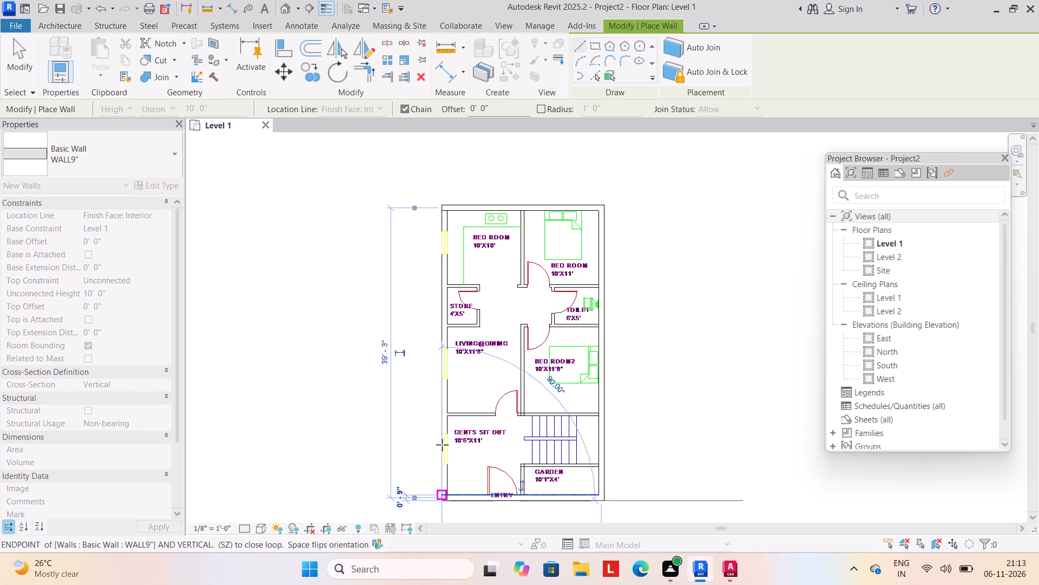
{"action": "left_click", "coordinate": [443, 211]}
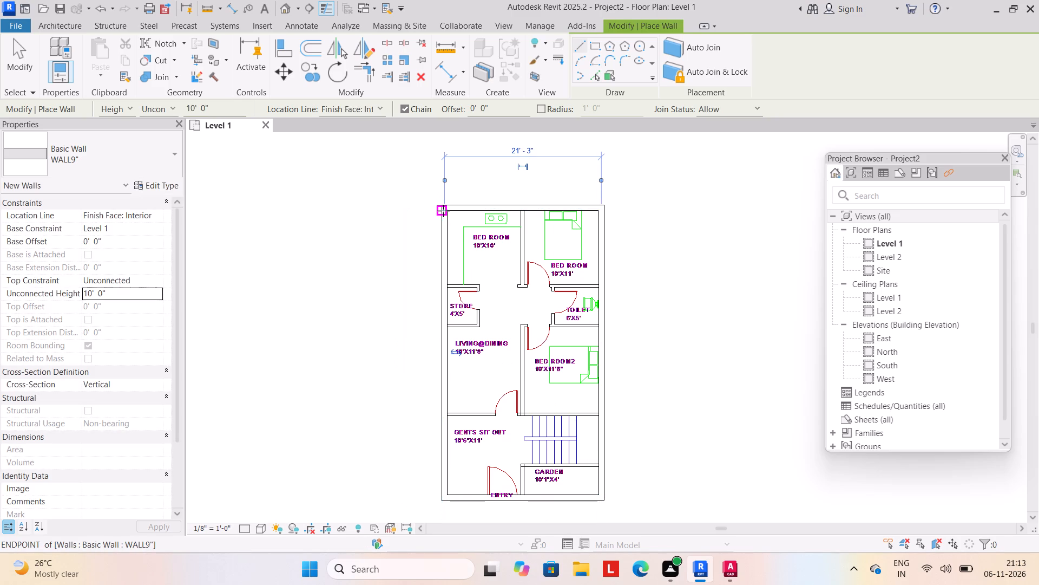
{"action": "key", "text": "Escape"}
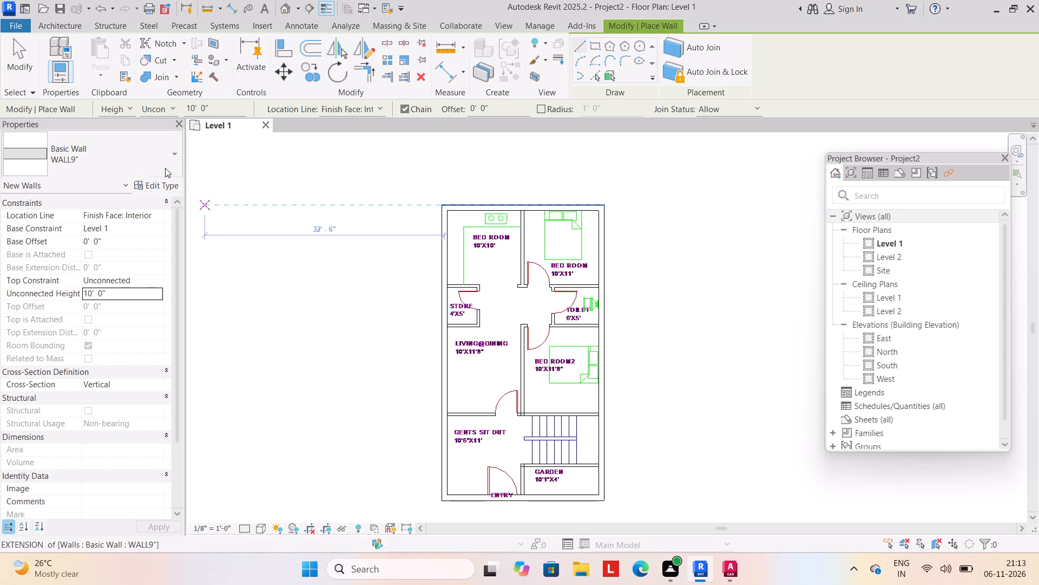
Draw a WALL4.5" wall about 4'-6" long between the 10'X10' bedroom and the store, starting at the exterior wall.
{"action": "left_click", "coordinate": [173, 152]}
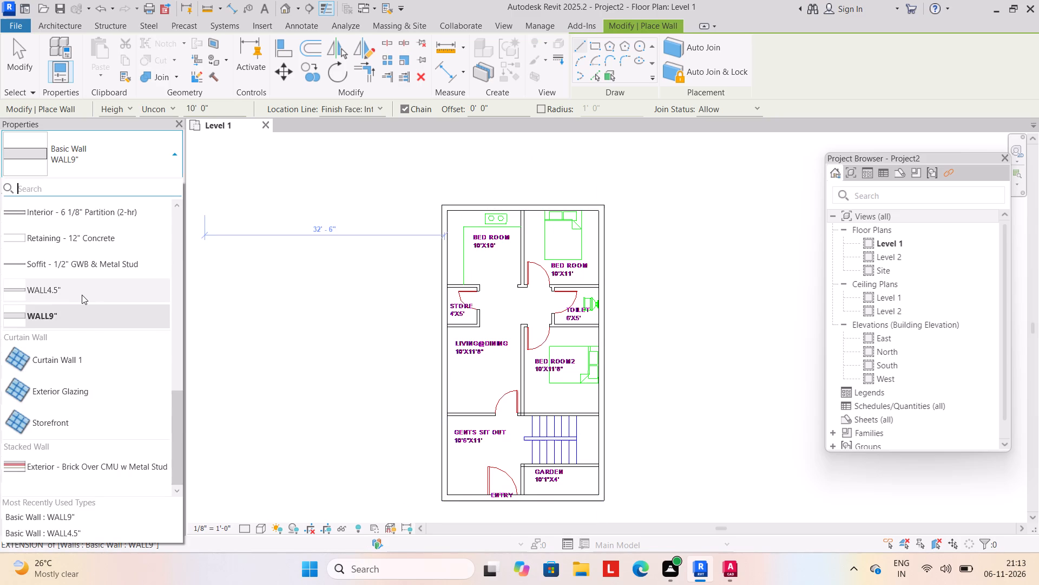
{"action": "left_click", "coordinate": [82, 295]}
{"action": "scroll", "coordinate": [501, 307], "scroll_direction": "up", "scroll_amount": 2}
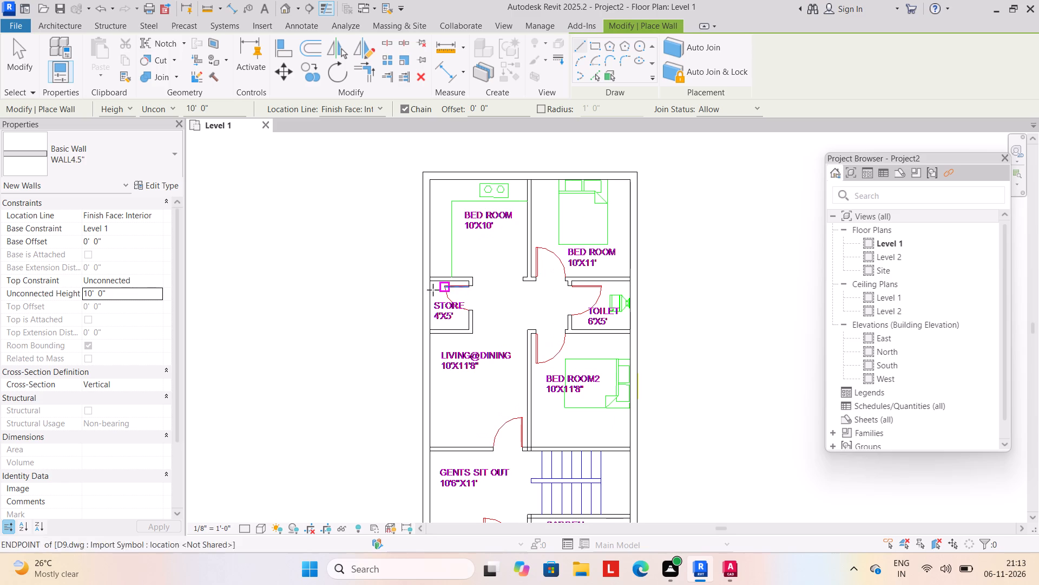
{"action": "left_click_drag", "start_coordinate": [431, 279], "coordinate": [438, 277]}
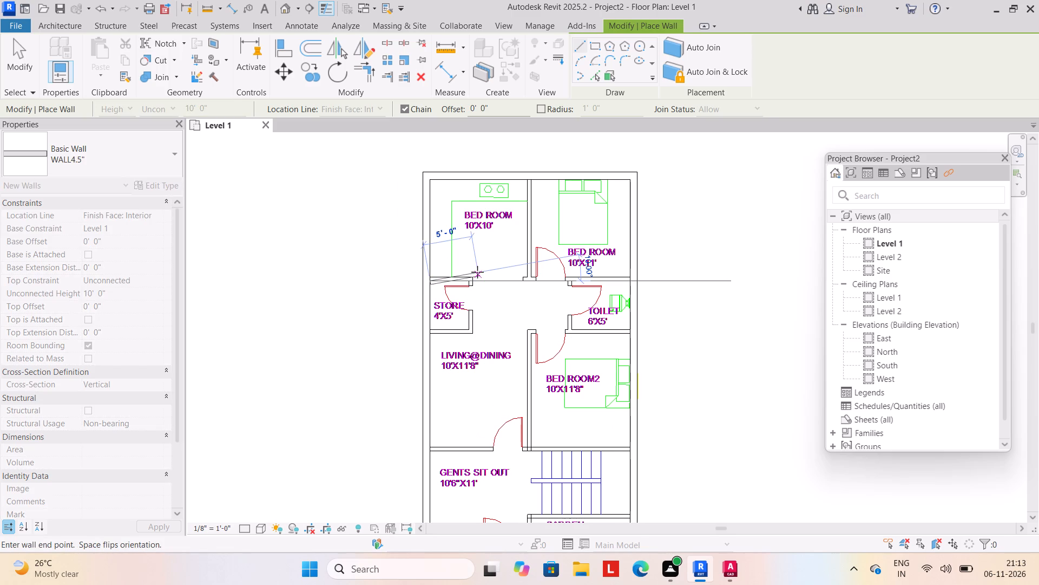
{"action": "key", "text": "space"}
{"action": "key", "text": "Escape"}
{"action": "scroll", "coordinate": [446, 287], "scroll_direction": "up", "scroll_amount": 2}
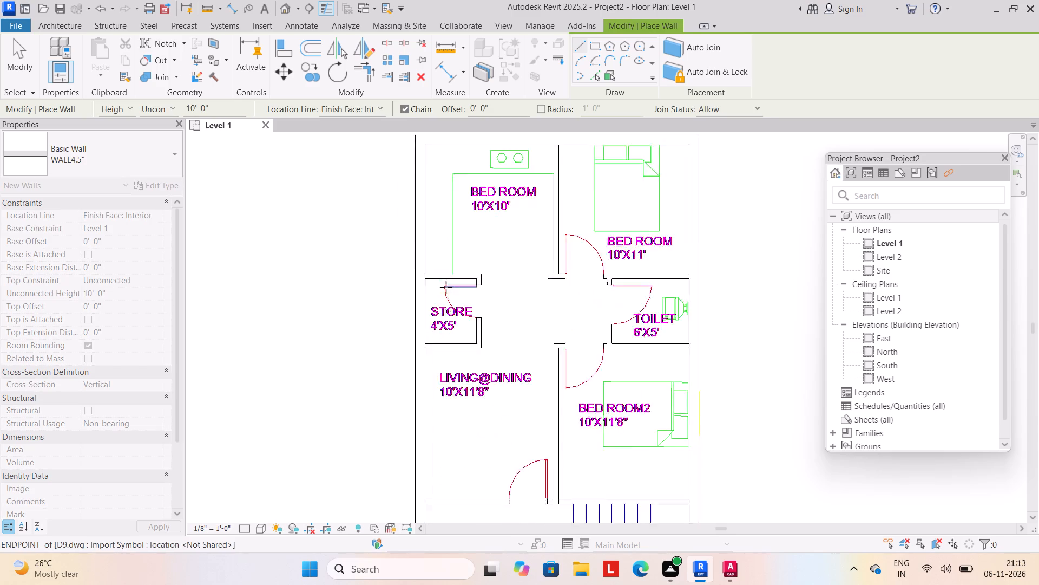
{"action": "scroll", "coordinate": [446, 287], "scroll_direction": "up", "scroll_amount": 2}
{"action": "left_click", "coordinate": [419, 279]}
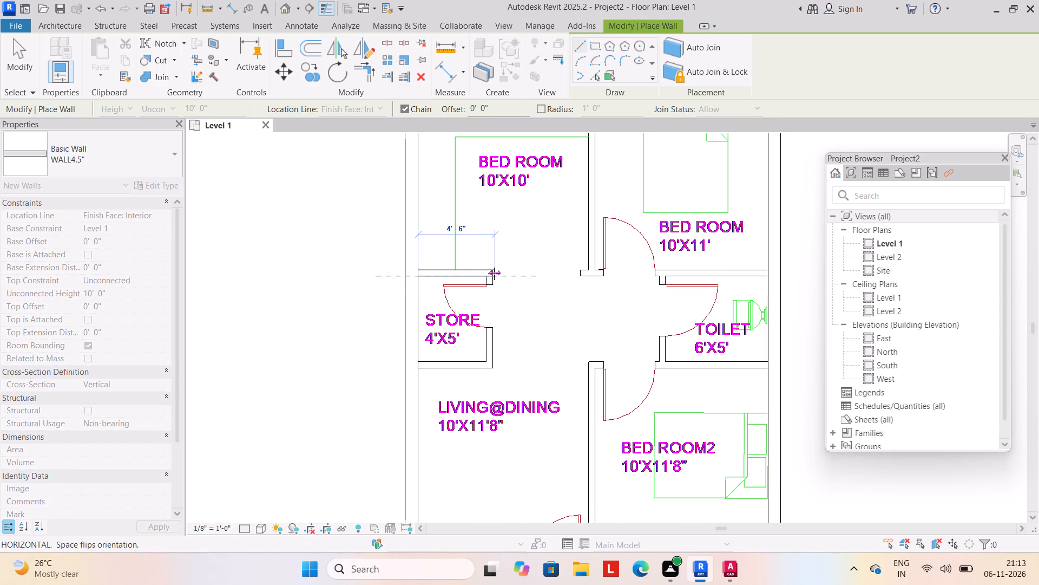
{"action": "left_click_drag", "start_coordinate": [494, 274], "coordinate": [483, 295]}
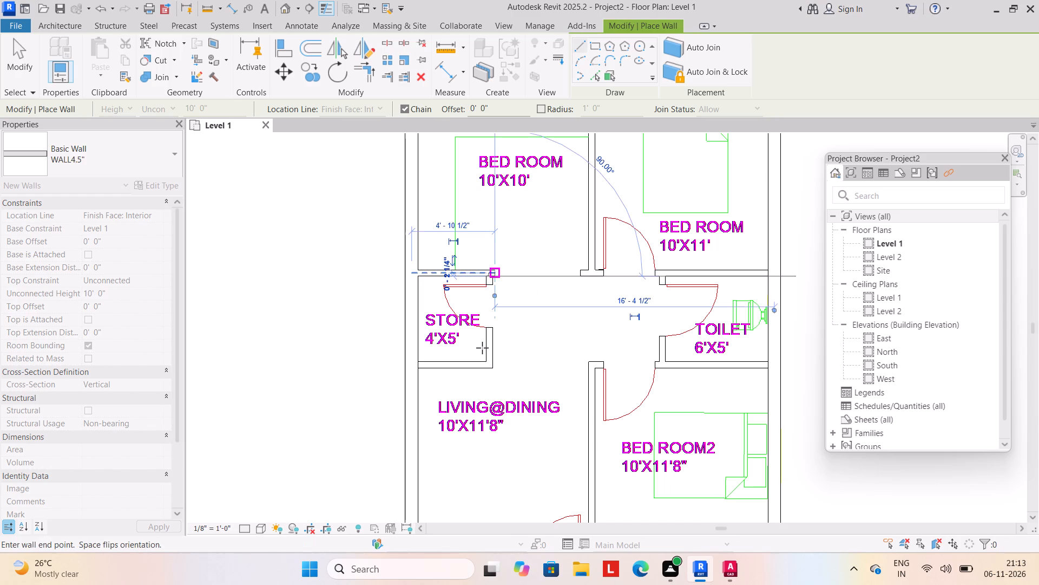
{"action": "key", "text": "space"}
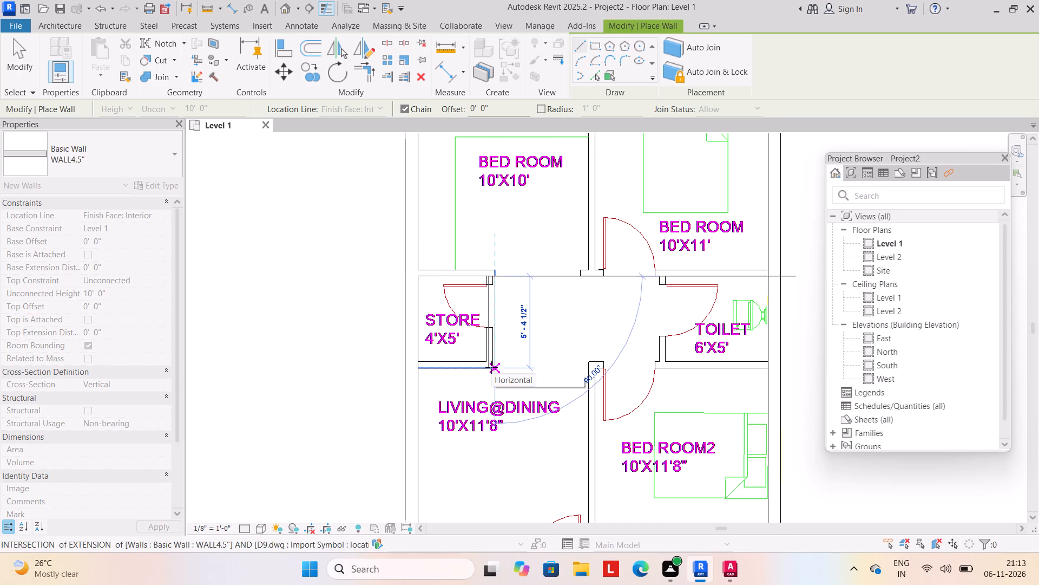
{"action": "key", "text": "Escape"}
{"action": "key", "text": "Escape"}
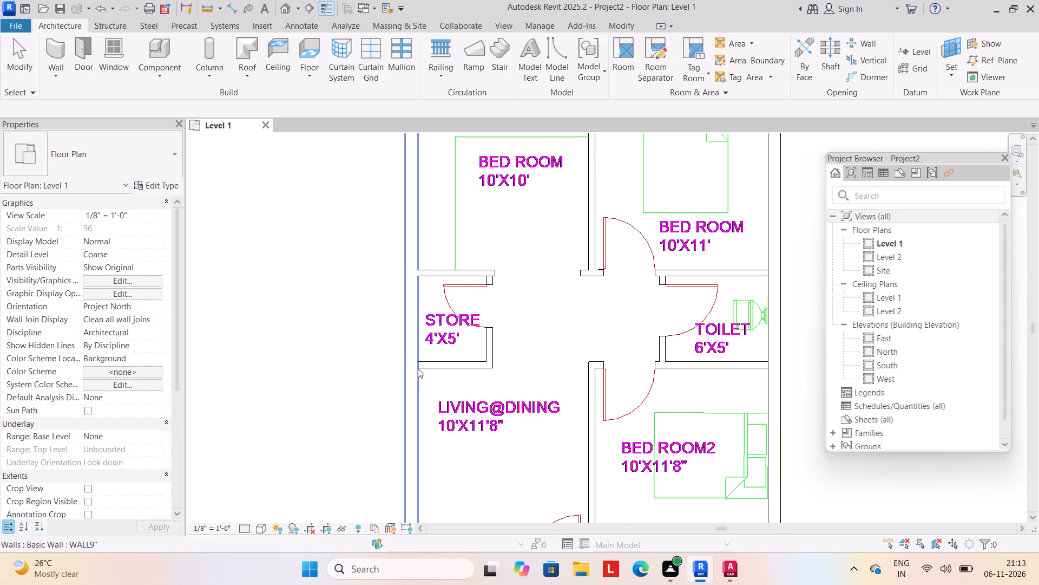
Draw a WALL4.5" wall between the store and the living/dining area, from the exterior wall to the store's corner.
{"action": "left_click", "coordinate": [55, 83]}
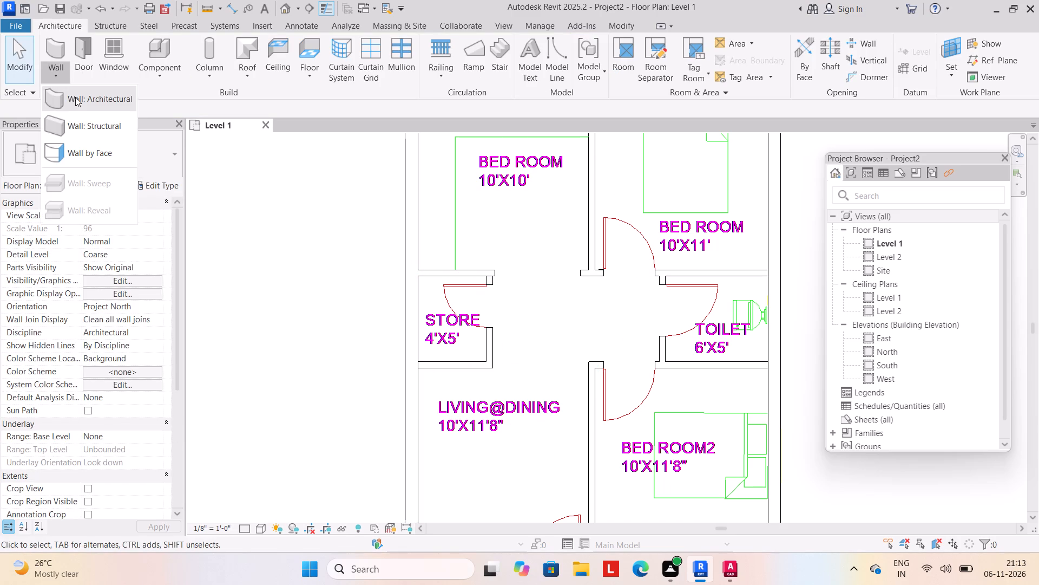
{"action": "left_click", "coordinate": [75, 97]}
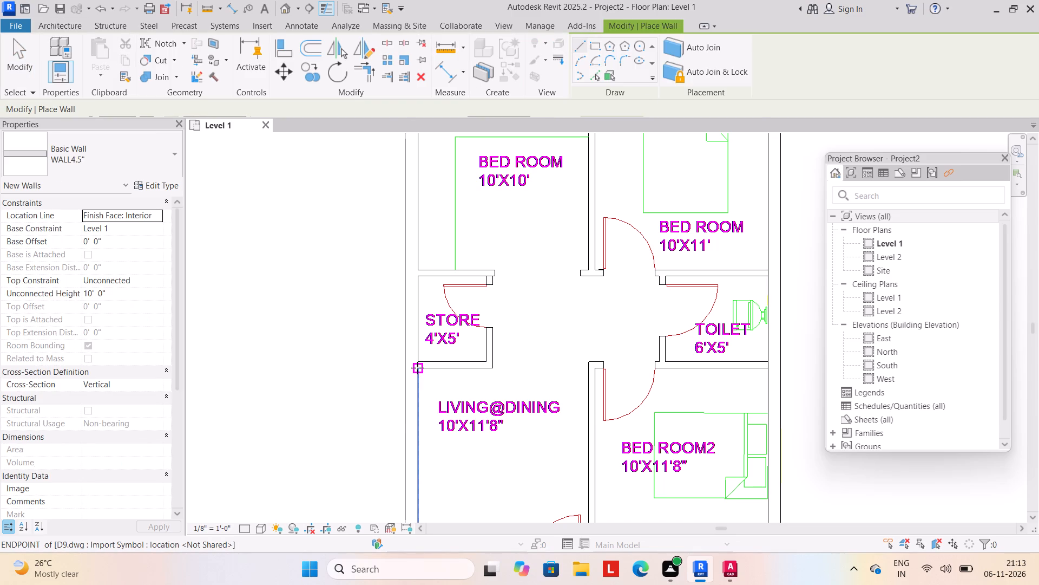
{"action": "left_click", "coordinate": [418, 369]}
{"action": "left_click", "coordinate": [491, 367]}
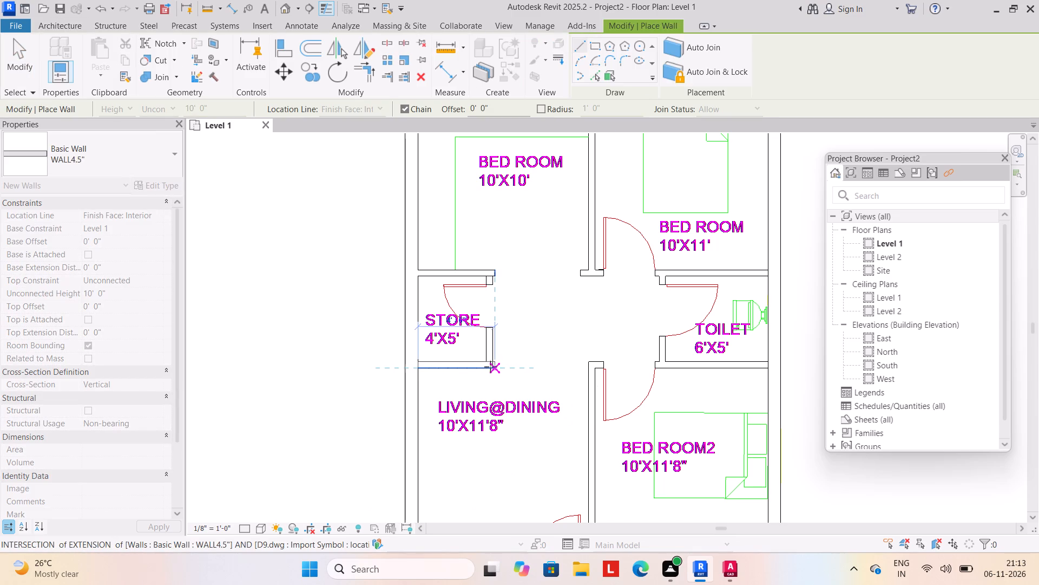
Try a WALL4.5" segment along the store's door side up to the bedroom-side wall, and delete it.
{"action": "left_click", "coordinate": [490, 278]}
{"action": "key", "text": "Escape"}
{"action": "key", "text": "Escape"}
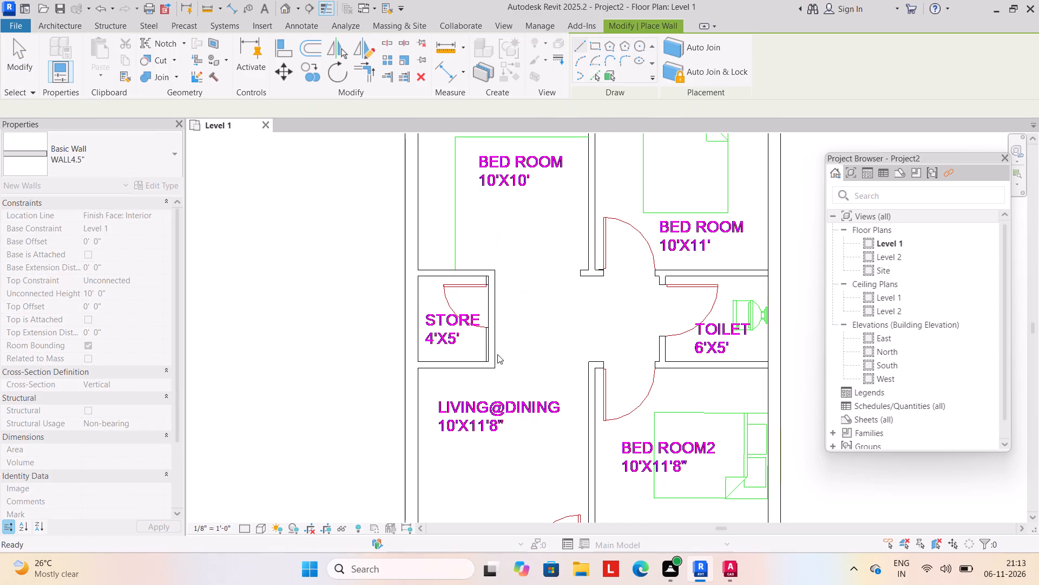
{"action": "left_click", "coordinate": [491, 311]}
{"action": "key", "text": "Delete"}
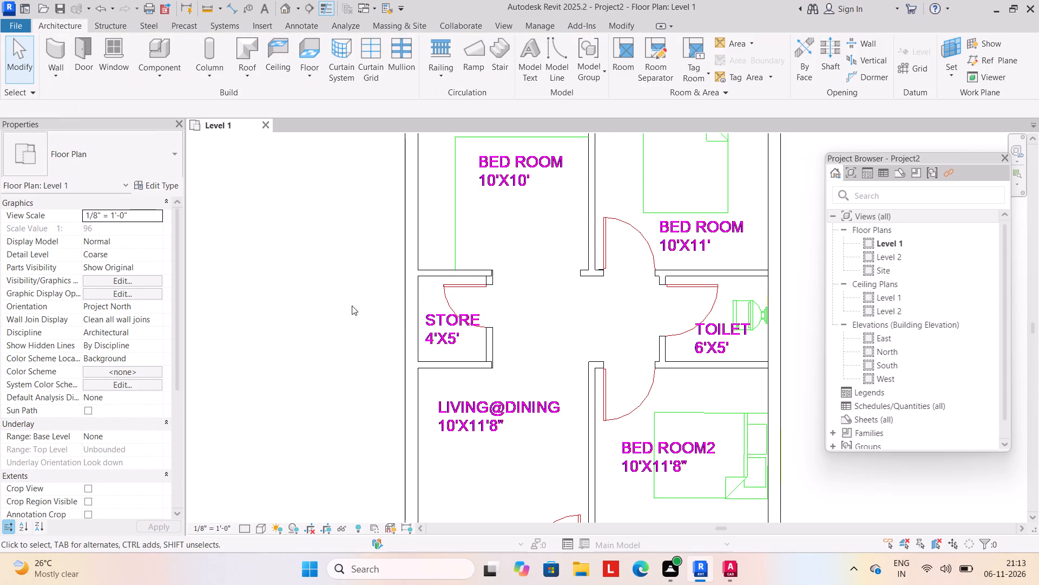
Draw the store's door-side WALL4.5" wall along its inner face, joining the two walls above and below the store.
{"action": "left_click", "coordinate": [60, 72]}
{"action": "left_click", "coordinate": [68, 95]}
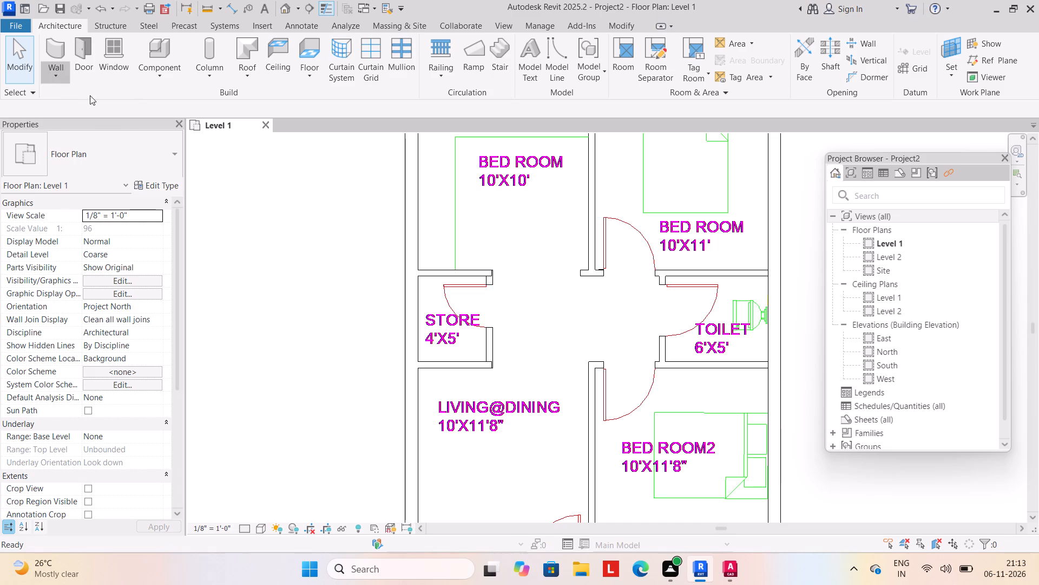
{"action": "scroll", "coordinate": [497, 355], "scroll_direction": "up", "scroll_amount": 4}
{"action": "left_click_drag", "start_coordinate": [489, 378], "coordinate": [489, 375]}
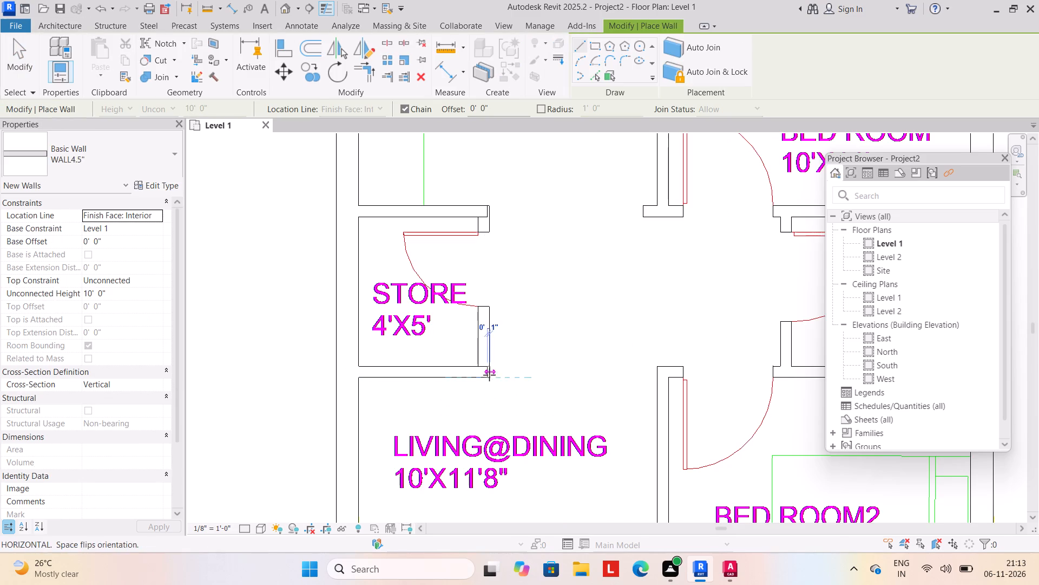
{"action": "left_click_drag", "start_coordinate": [489, 375], "coordinate": [489, 370]}
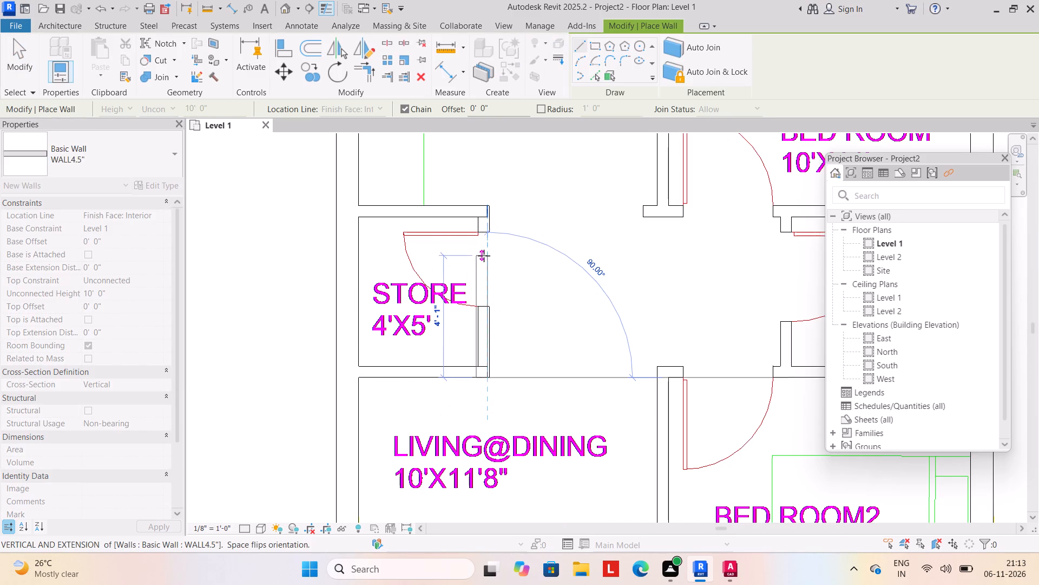
{"action": "key", "text": "Escape"}
{"action": "left_click", "coordinate": [476, 218]}
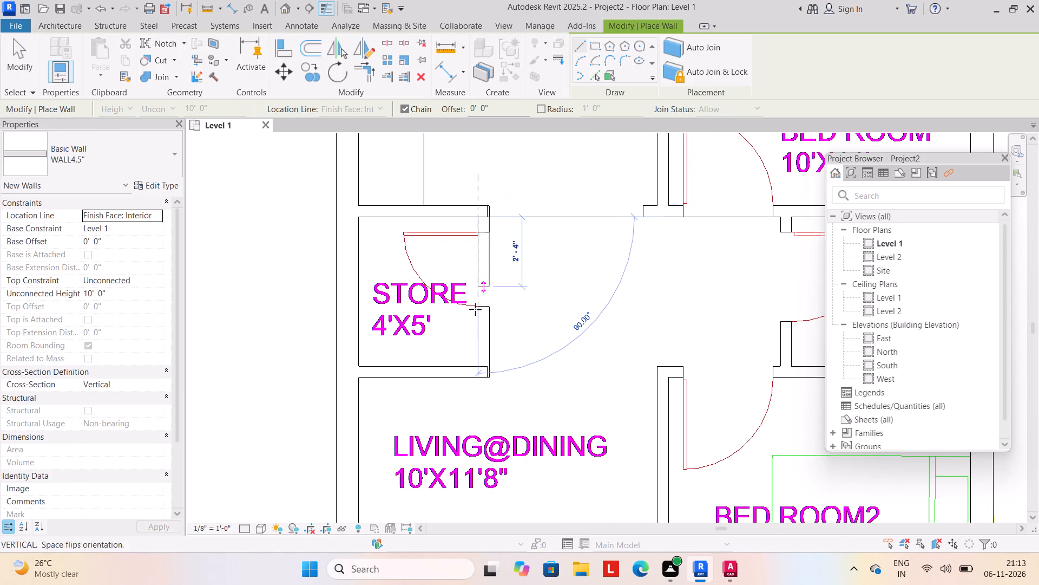
{"action": "left_click", "coordinate": [482, 379]}
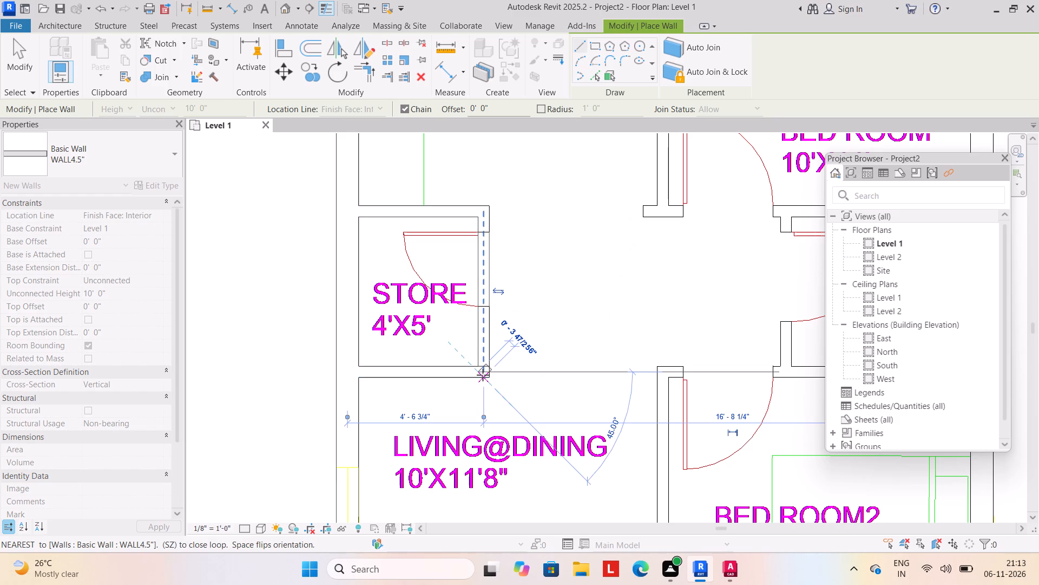
{"action": "key", "text": "Escape"}
{"action": "scroll", "coordinate": [542, 348], "scroll_direction": "down", "scroll_amount": 2}
{"action": "middle_click_drag", "start_coordinate": [535, 349], "coordinate": [477, 346]}
{"action": "key", "text": "Escape"}
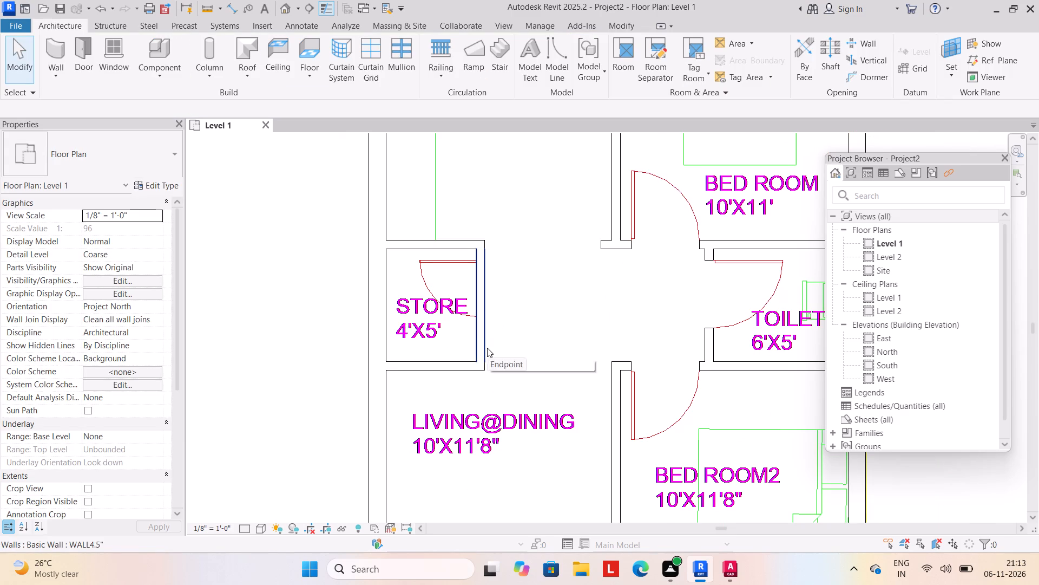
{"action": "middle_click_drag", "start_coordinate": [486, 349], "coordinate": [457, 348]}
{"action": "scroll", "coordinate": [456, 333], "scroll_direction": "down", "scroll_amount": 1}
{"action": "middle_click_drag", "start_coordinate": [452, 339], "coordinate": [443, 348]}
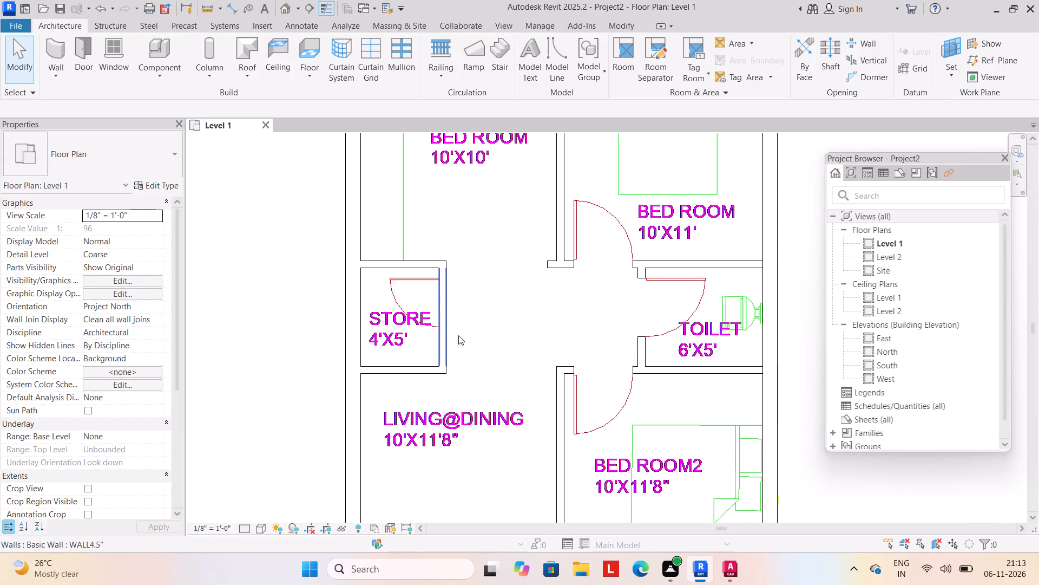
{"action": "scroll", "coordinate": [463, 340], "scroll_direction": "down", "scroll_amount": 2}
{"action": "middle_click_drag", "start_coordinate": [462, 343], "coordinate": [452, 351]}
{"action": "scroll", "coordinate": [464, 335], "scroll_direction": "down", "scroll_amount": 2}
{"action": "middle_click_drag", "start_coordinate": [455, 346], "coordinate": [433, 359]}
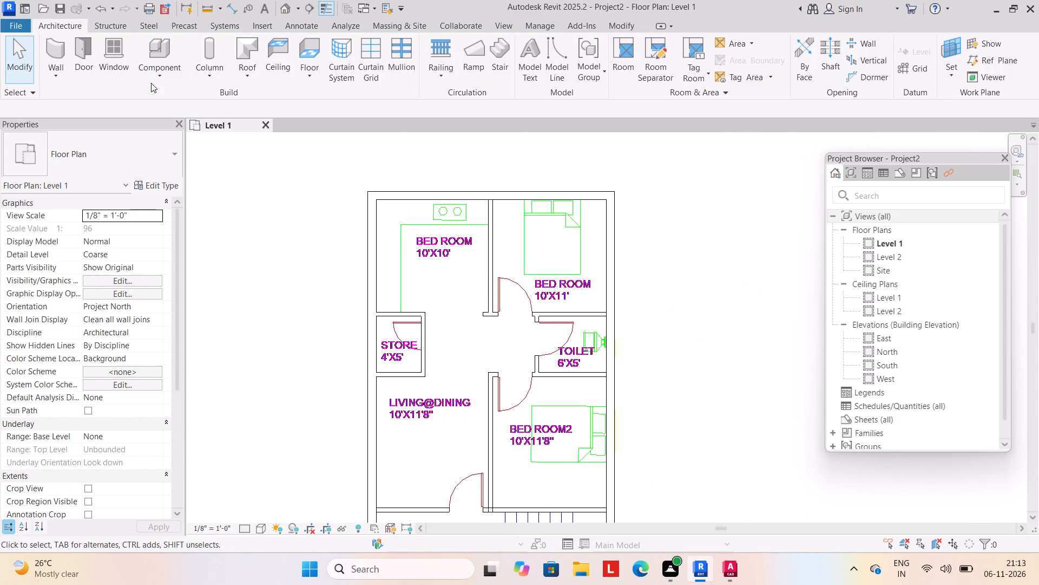
Draw a WALL4.5" wall about 10' long between the 10'X10' and 10'X11' bedrooms, starting at the exterior wall's inner face.
{"action": "left_click", "coordinate": [55, 78]}
{"action": "left_click", "coordinate": [67, 97]}
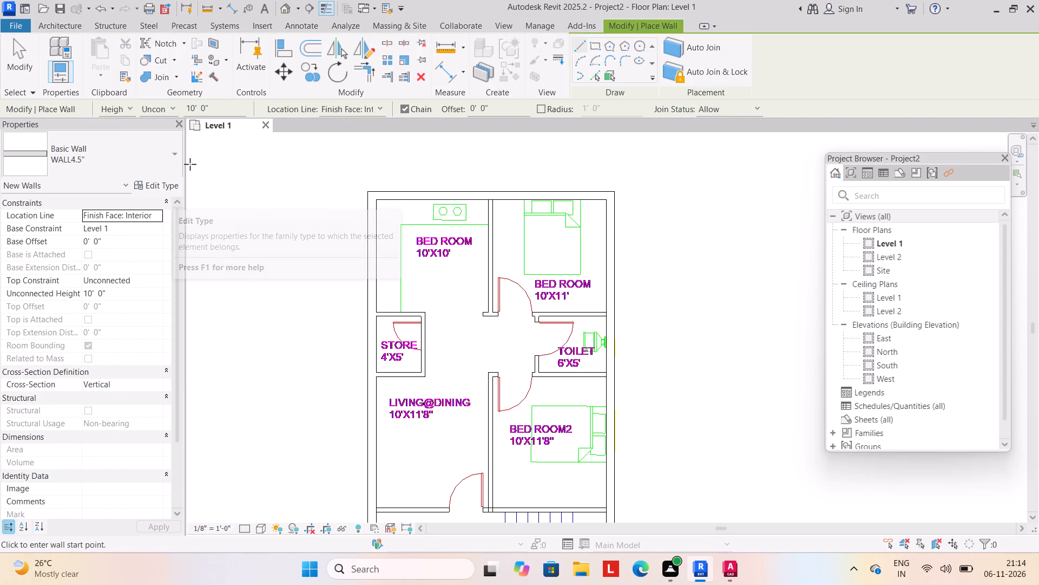
{"action": "left_click", "coordinate": [486, 199]}
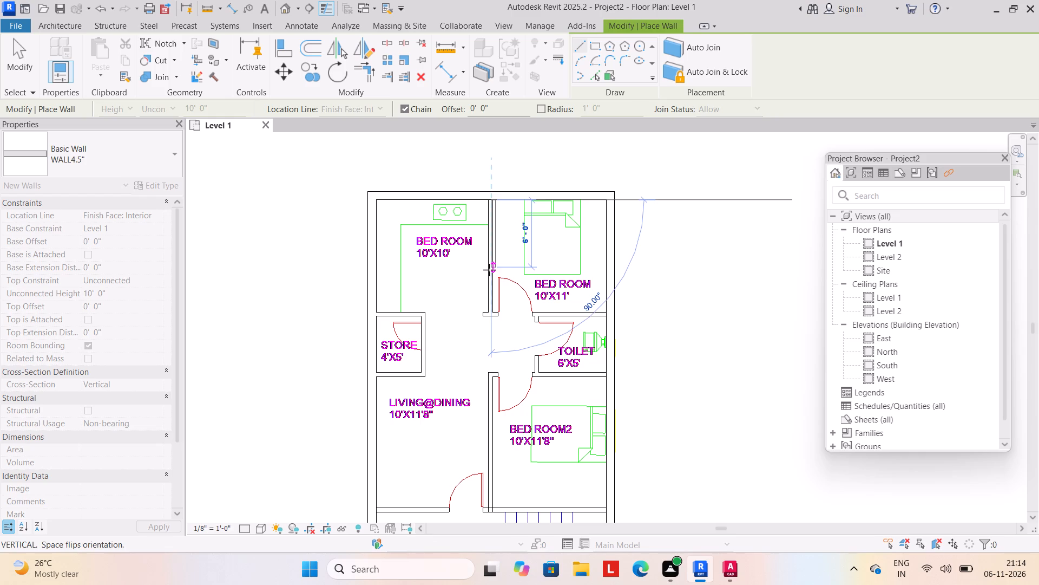
{"action": "key", "text": "Escape"}
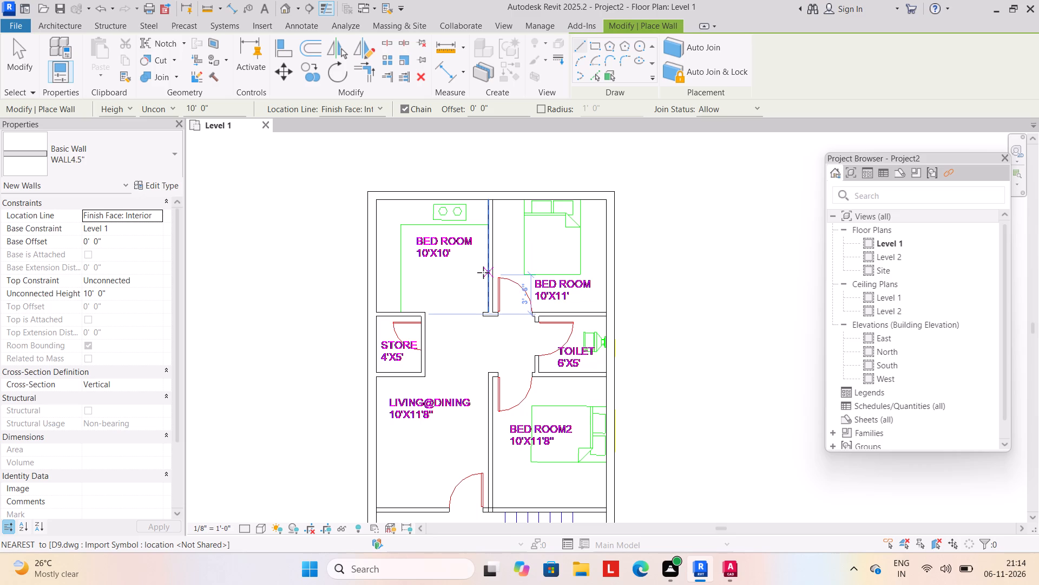
{"action": "scroll", "coordinate": [451, 187], "scroll_direction": "up", "scroll_amount": 3}
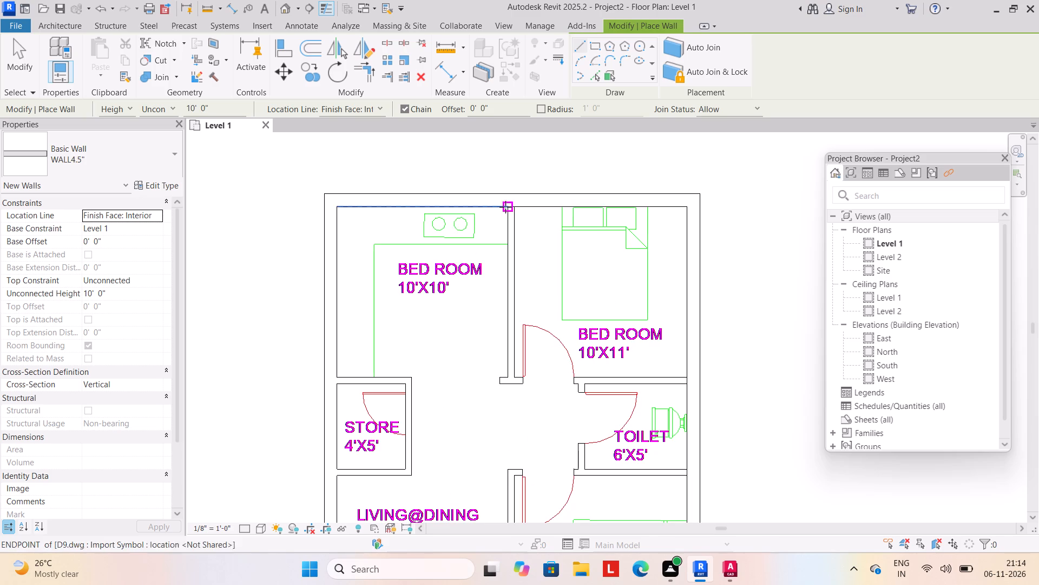
{"action": "left_click", "coordinate": [508, 205]}
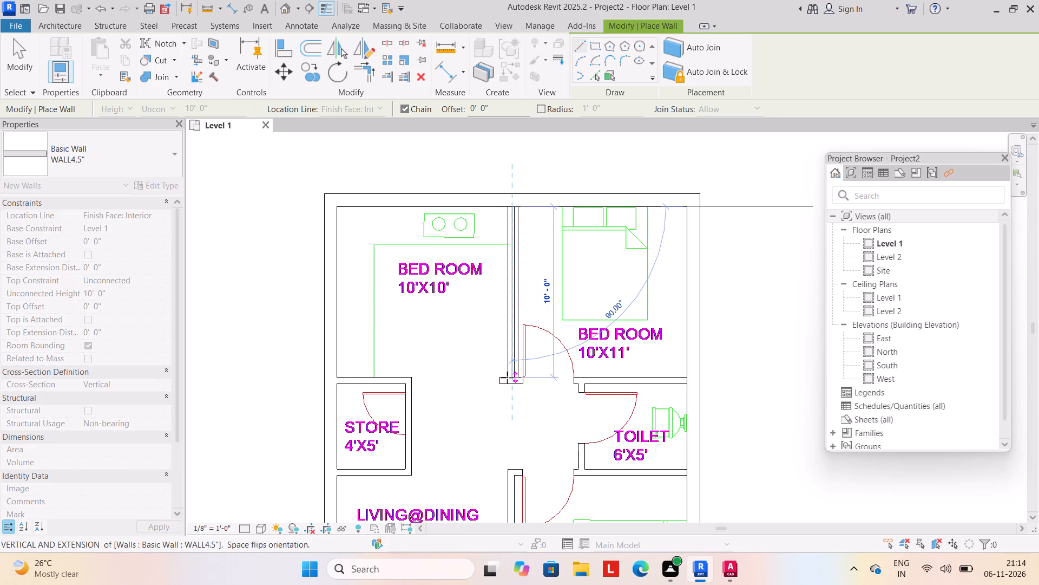
{"action": "key", "text": "Escape"}
{"action": "scroll", "coordinate": [543, 255], "scroll_direction": "up", "scroll_amount": 4}
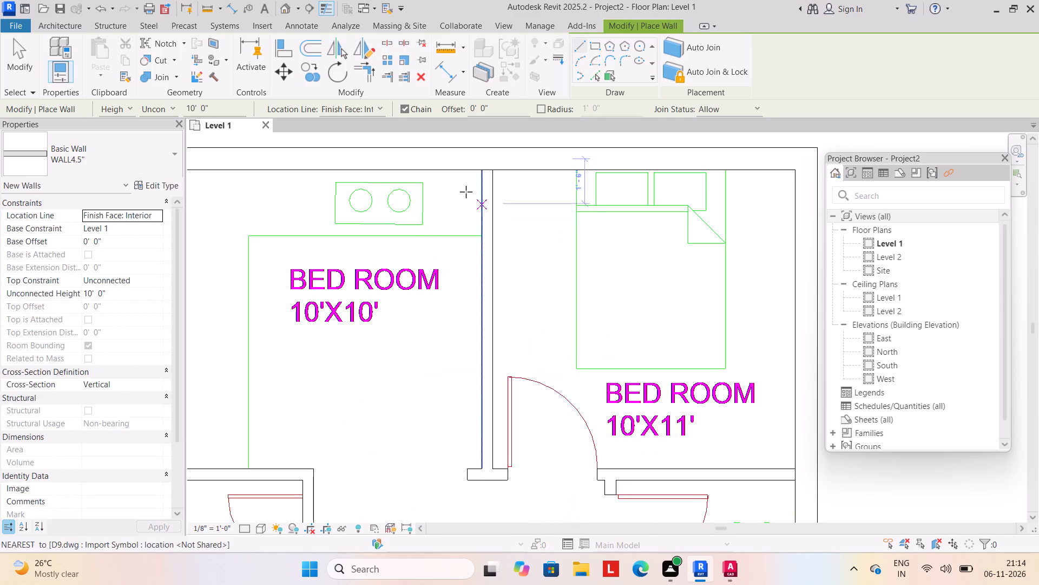
{"action": "left_click", "coordinate": [480, 174]}
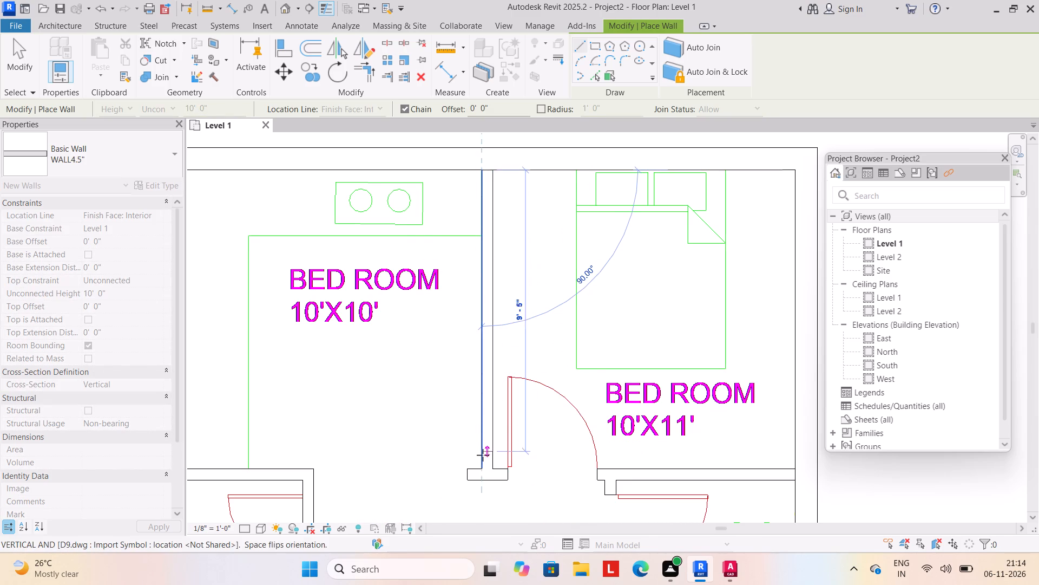
{"action": "left_click", "coordinate": [483, 466]}
{"action": "key", "text": "Escape"}
Draw a WALL4.5" wall between the 10'X11' bedroom and the toilet, from the short stub by the 10'X10' bedroom to the exterior wall.
{"action": "middle_click_drag", "start_coordinate": [461, 444], "coordinate": [459, 386]}
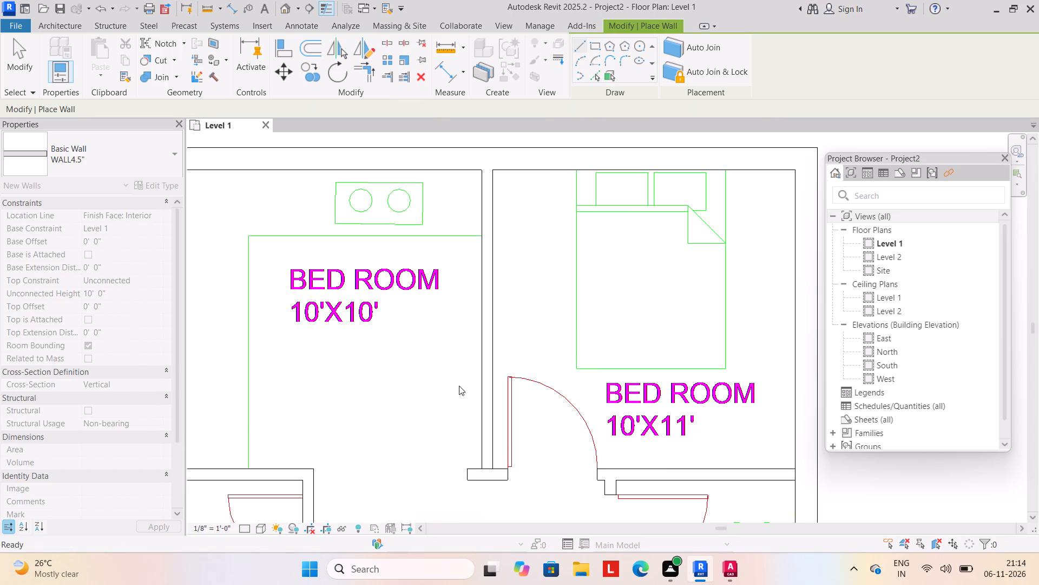
{"action": "middle_click_drag", "start_coordinate": [459, 386], "coordinate": [440, 279]}
{"action": "left_click_drag", "start_coordinate": [446, 317], "coordinate": [453, 317]}
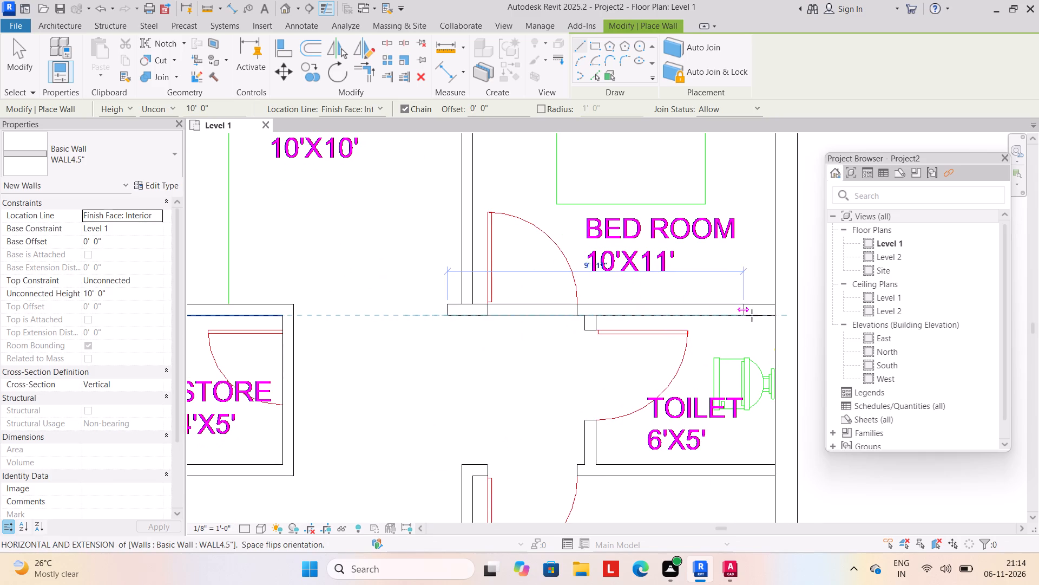
{"action": "left_click", "coordinate": [773, 315]}
{"action": "key", "text": "Escape"}
Draw the toilet's door-side WALL4.5" wall, about 5'-2" long, from the 10'X11' bedroom wall to the BED ROOM2 wall line.
{"action": "scroll", "coordinate": [610, 379], "scroll_direction": "down", "scroll_amount": 1}
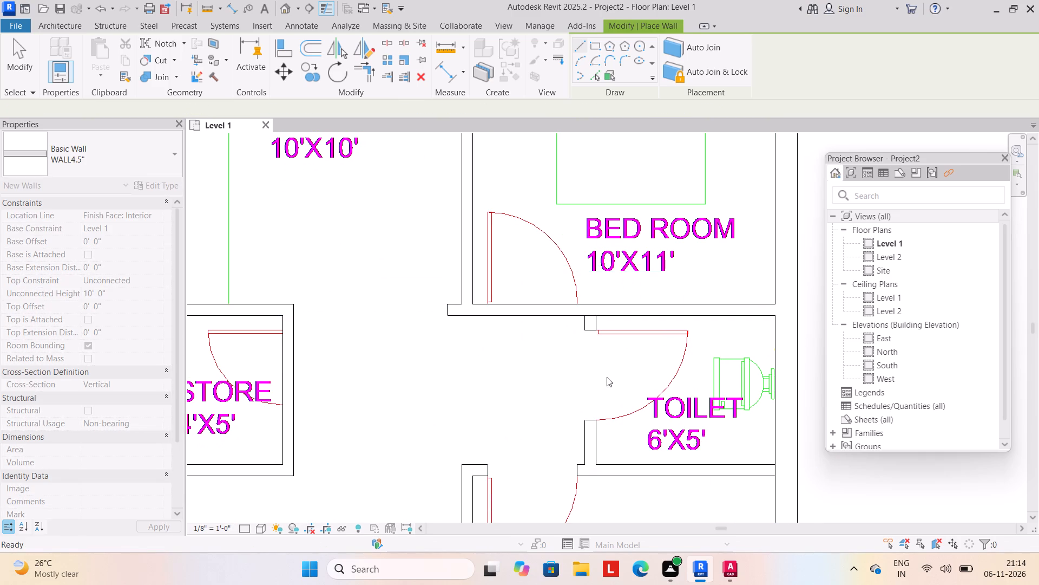
{"action": "middle_click_drag", "start_coordinate": [606, 376], "coordinate": [589, 308]}
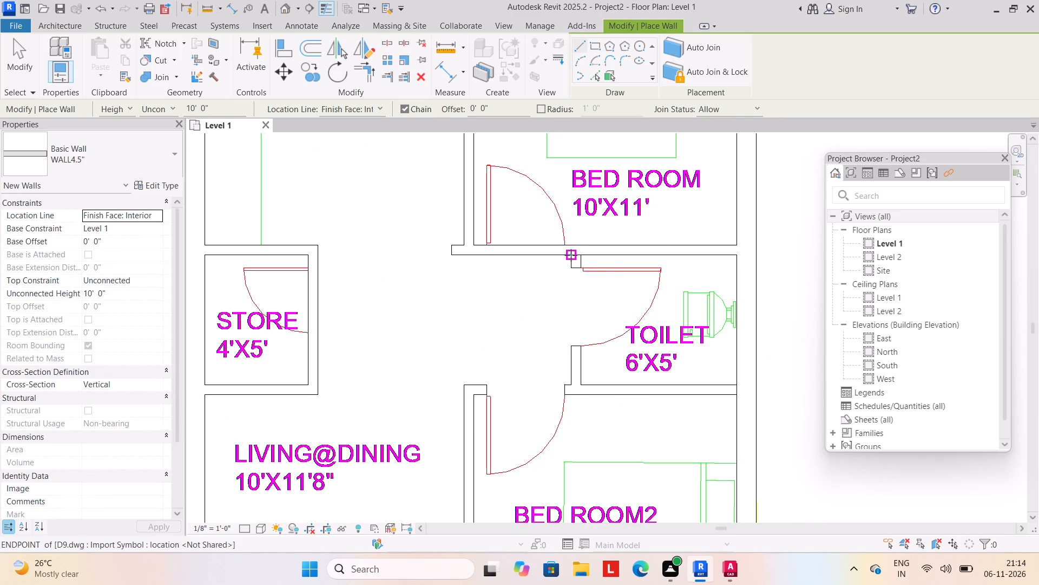
{"action": "left_click", "coordinate": [571, 255]}
{"action": "left_click", "coordinate": [572, 383]}
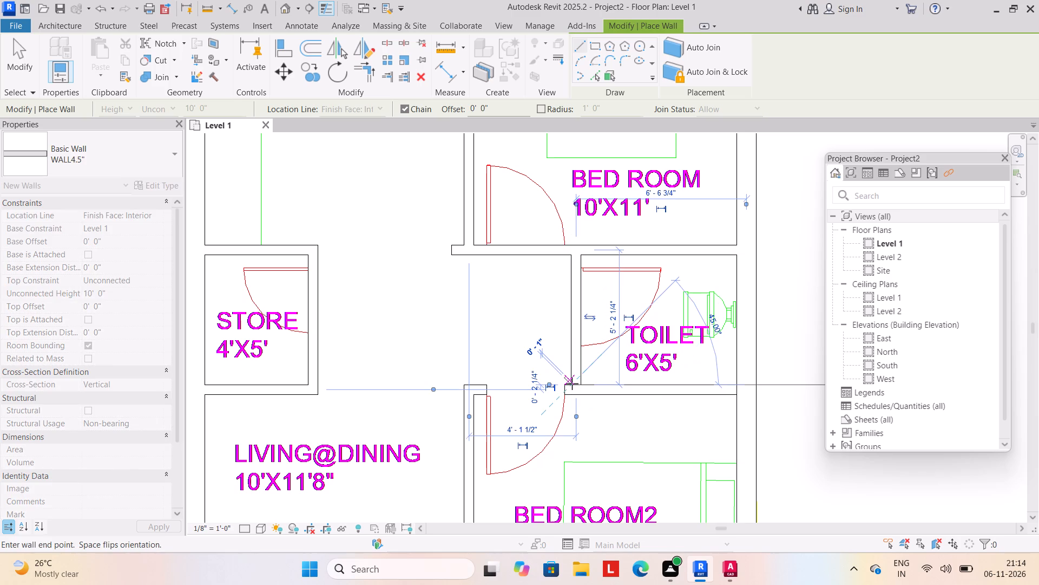
{"action": "key", "text": "Escape"}
Draw a WALL4.5" wall about 10'-10" long between the toilet and BED ROOM2, from the exterior wall, flipped onto the DWG lines.
{"action": "middle_click_drag", "start_coordinate": [589, 410], "coordinate": [559, 330]}
{"action": "left_click_drag", "start_coordinate": [706, 313], "coordinate": [699, 314]}
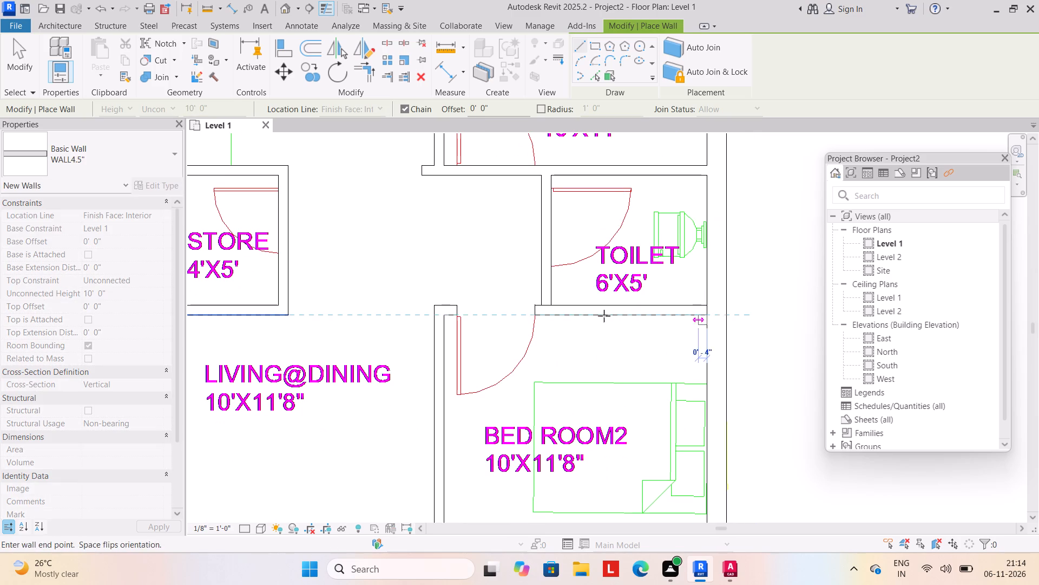
{"action": "key", "text": "space"}
{"action": "left_click", "coordinate": [433, 315]}
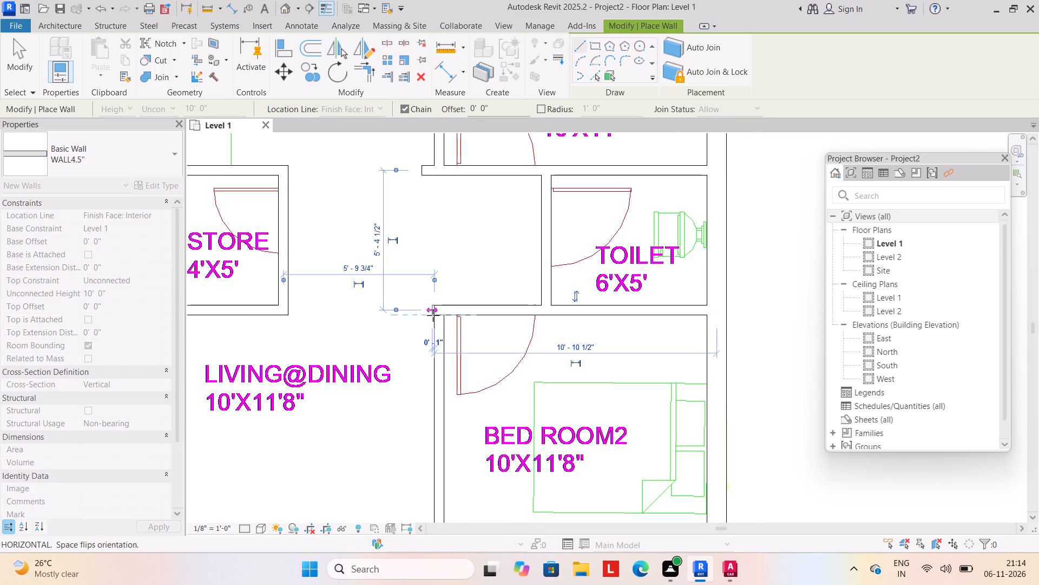
{"action": "key", "text": "Escape"}
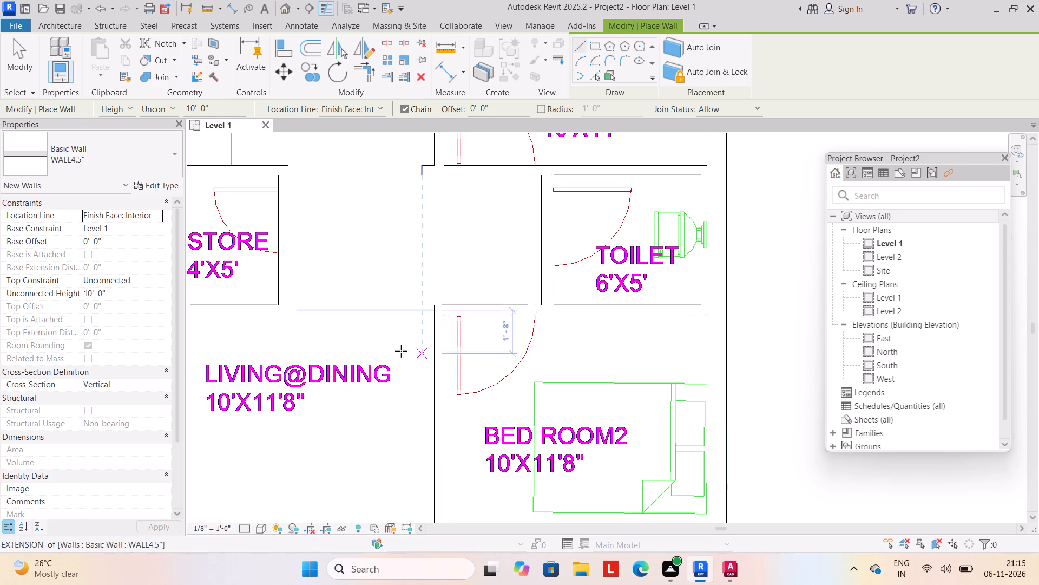
Draw a WALL4.5" wall about 11'-10" long between the living/dining area and BED ROOM2, down to the gents sit out wall line.
{"action": "middle_click_drag", "start_coordinate": [448, 360], "coordinate": [443, 289]}
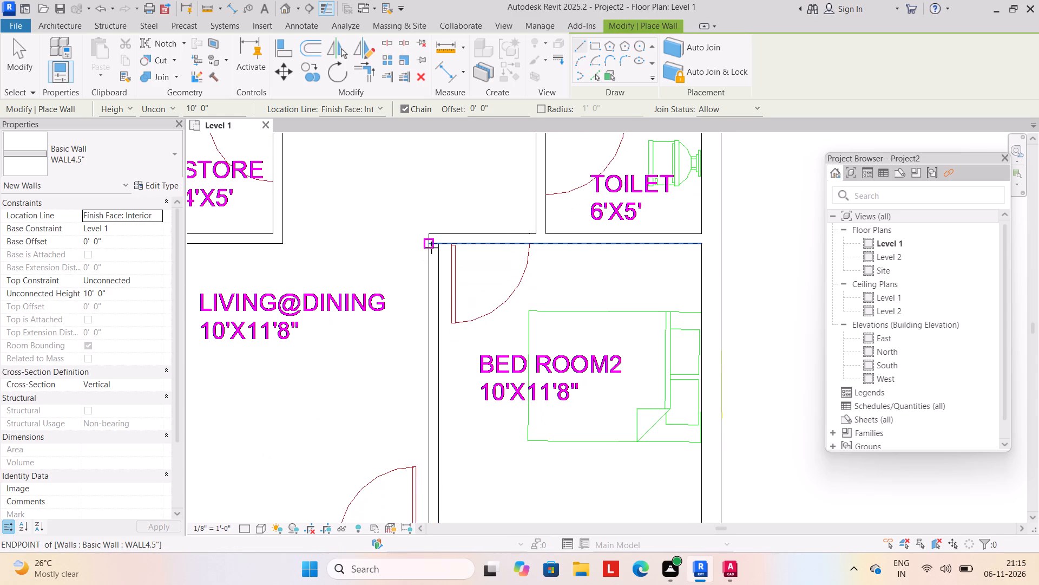
{"action": "left_click_drag", "start_coordinate": [429, 242], "coordinate": [424, 248]}
{"action": "scroll", "coordinate": [428, 469], "scroll_direction": "down", "scroll_amount": 1}
{"action": "middle_click_drag", "start_coordinate": [428, 466], "coordinate": [415, 331]}
{"action": "left_click", "coordinate": [418, 402]}
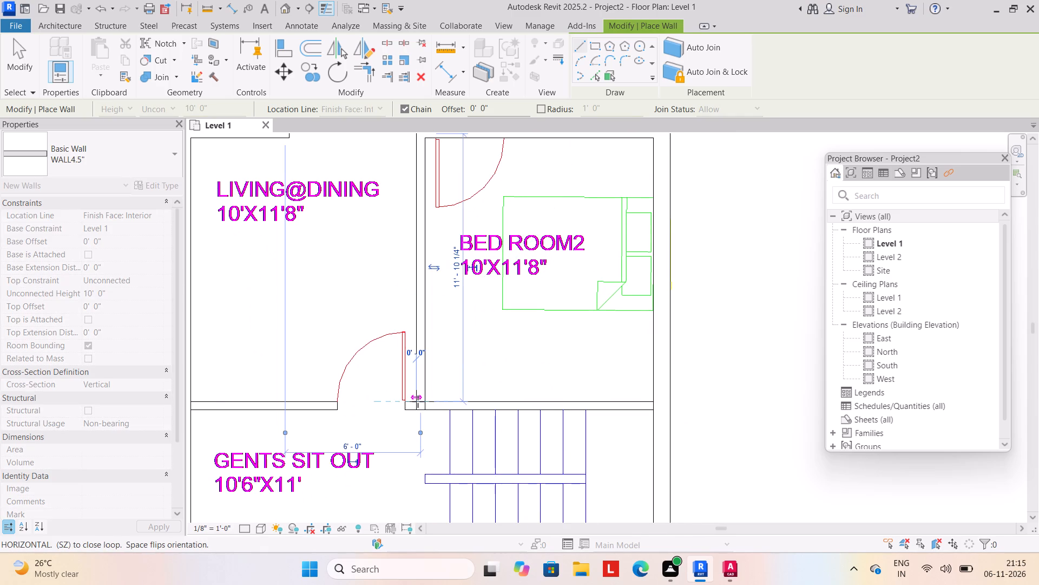
{"action": "key", "text": "Escape"}
Draw a 20'-6" WALL4.5" wall across the plan between the living/BED ROOM2 area and the gents sit out/stairs, joining both exterior walls.
{"action": "scroll", "coordinate": [344, 425], "scroll_direction": "down", "scroll_amount": 2}
{"action": "middle_click_drag", "start_coordinate": [344, 425], "coordinate": [424, 395]}
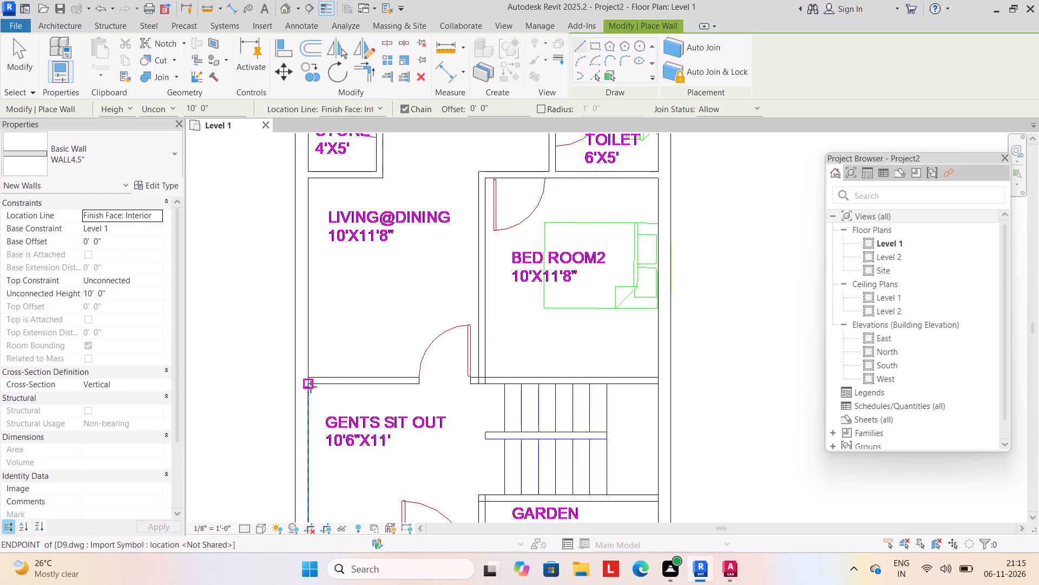
{"action": "left_click_drag", "start_coordinate": [308, 386], "coordinate": [327, 385]}
{"action": "left_click", "coordinate": [654, 383]}
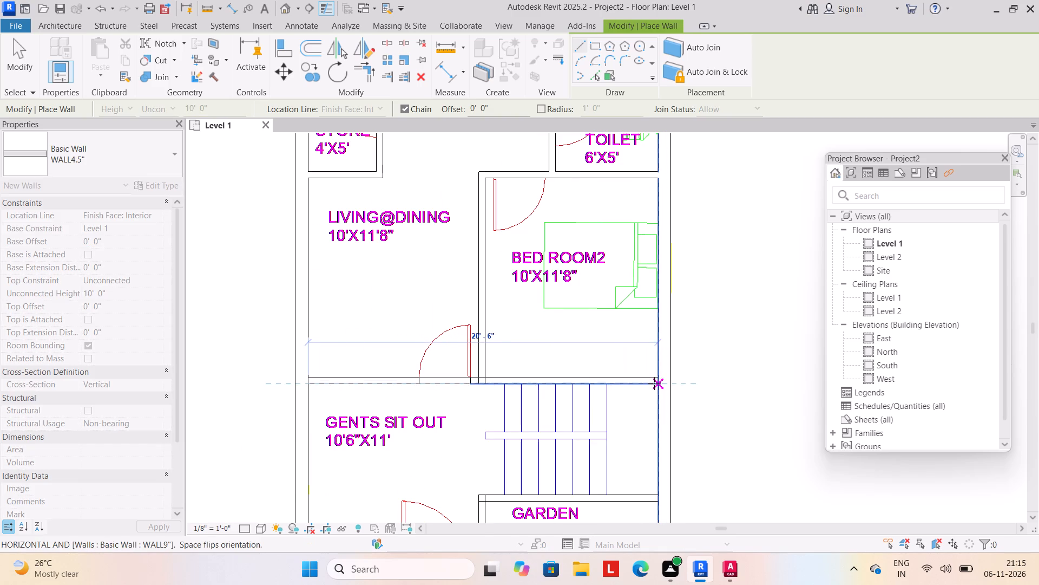
{"action": "key", "text": "Escape"}
Draw the garden's two WALL4.5" walls as a chain, from the entry-side exterior wall up and across to the side exterior wall, flipped inward.
{"action": "scroll", "coordinate": [594, 426], "scroll_direction": "down", "scroll_amount": 2}
{"action": "middle_click_drag", "start_coordinate": [592, 428], "coordinate": [540, 337]}
{"action": "middle_click_drag", "start_coordinate": [507, 446], "coordinate": [430, 342]}
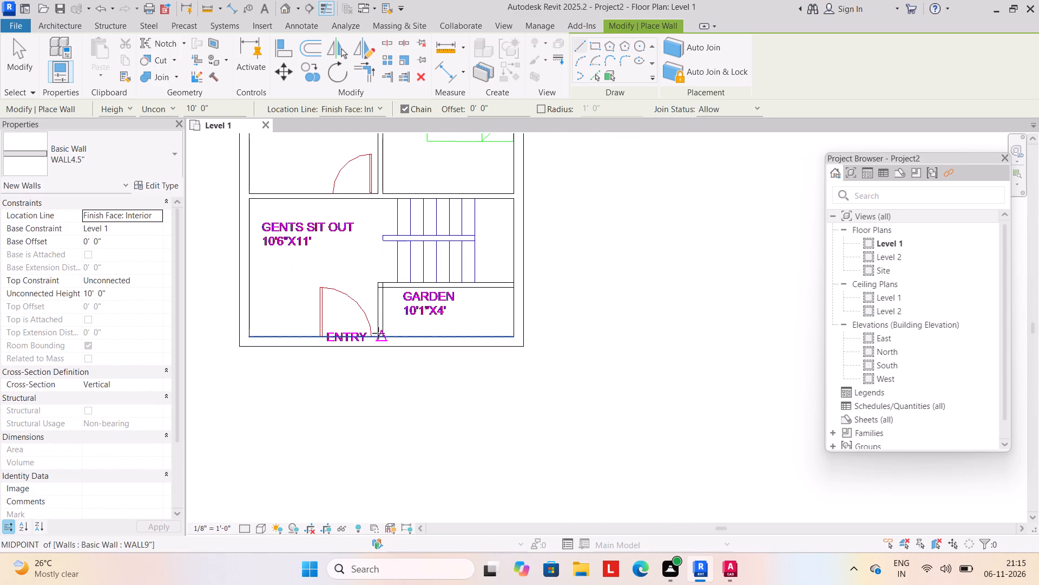
{"action": "left_click_drag", "start_coordinate": [378, 333], "coordinate": [377, 328]}
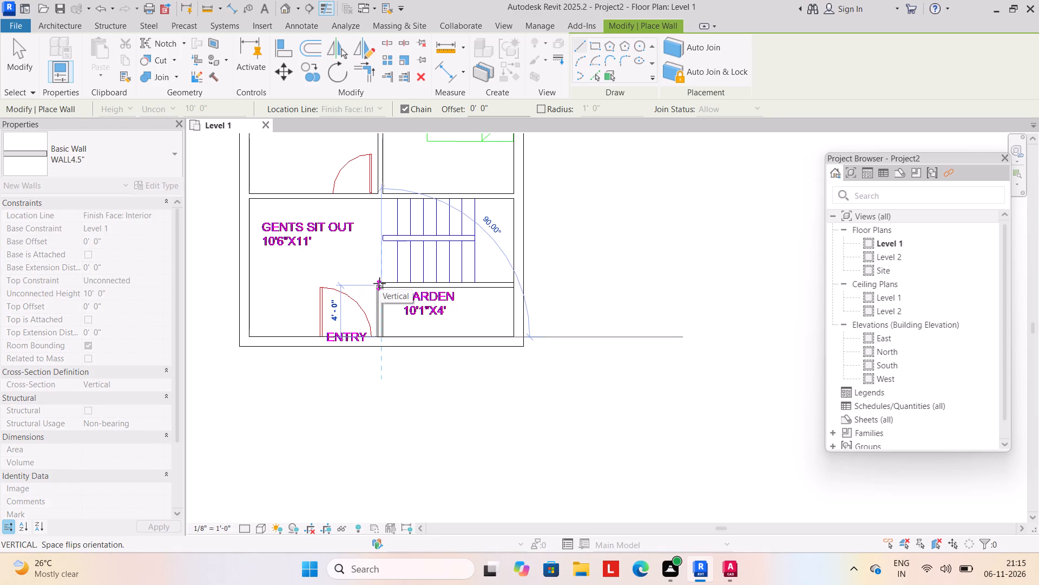
{"action": "key", "text": "Escape"}
{"action": "scroll", "coordinate": [384, 315], "scroll_direction": "up", "scroll_amount": 5}
{"action": "left_click", "coordinate": [374, 357]}
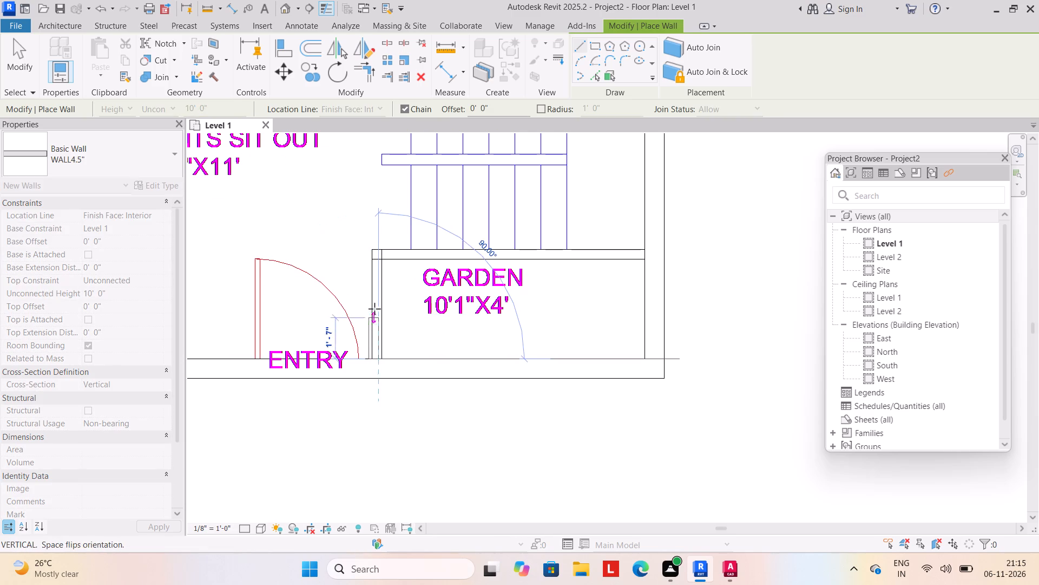
{"action": "key", "text": "Escape"}
{"action": "left_click_drag", "start_coordinate": [369, 357], "coordinate": [369, 349]}
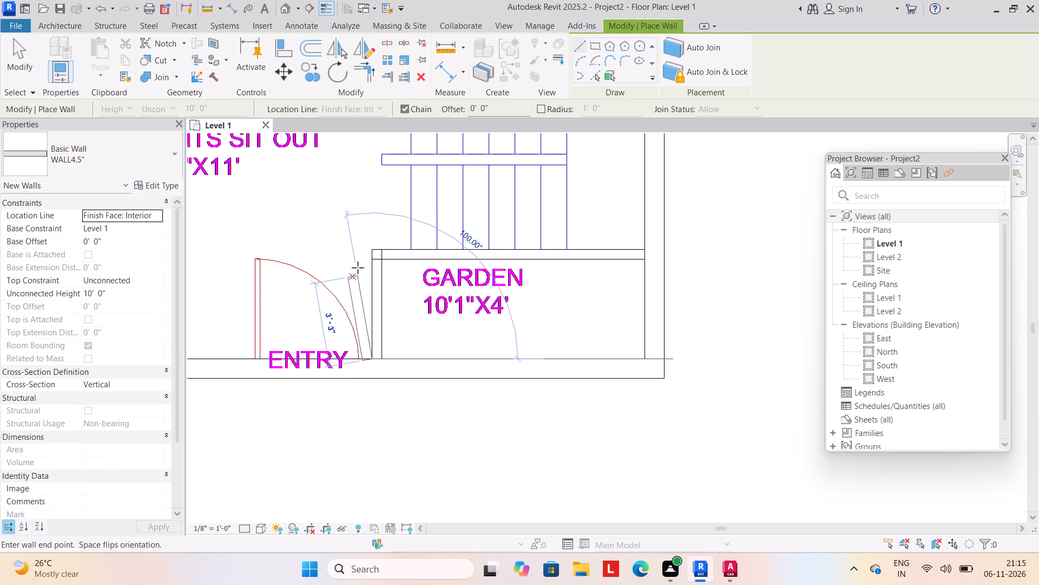
{"action": "key", "text": "space"}
{"action": "left_click_drag", "start_coordinate": [371, 250], "coordinate": [382, 250]}
{"action": "left_click", "coordinate": [646, 246]}
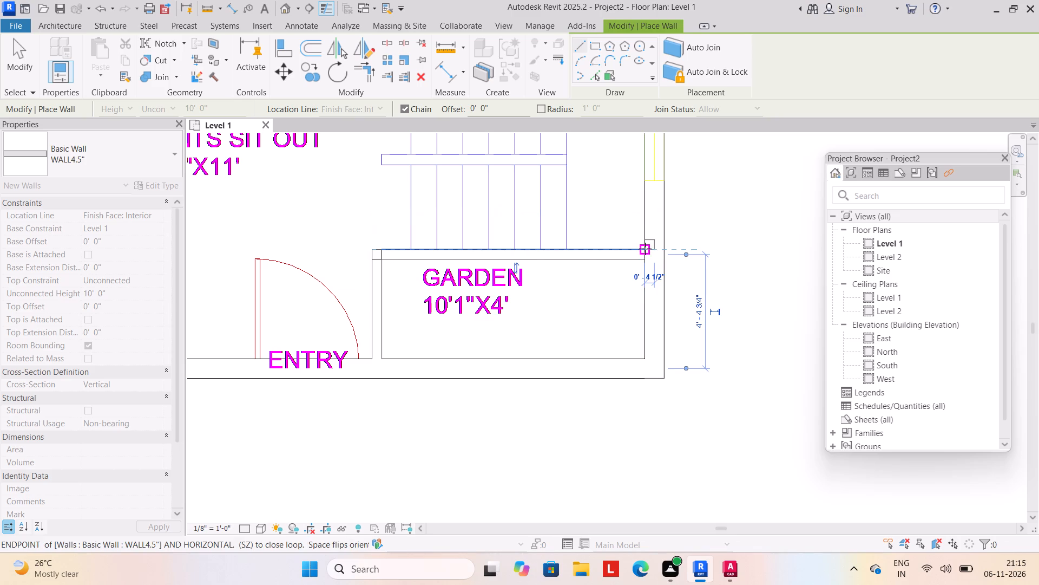
{"action": "key", "text": "Escape"}
{"action": "scroll", "coordinate": [533, 367], "scroll_direction": "down", "scroll_amount": 8}
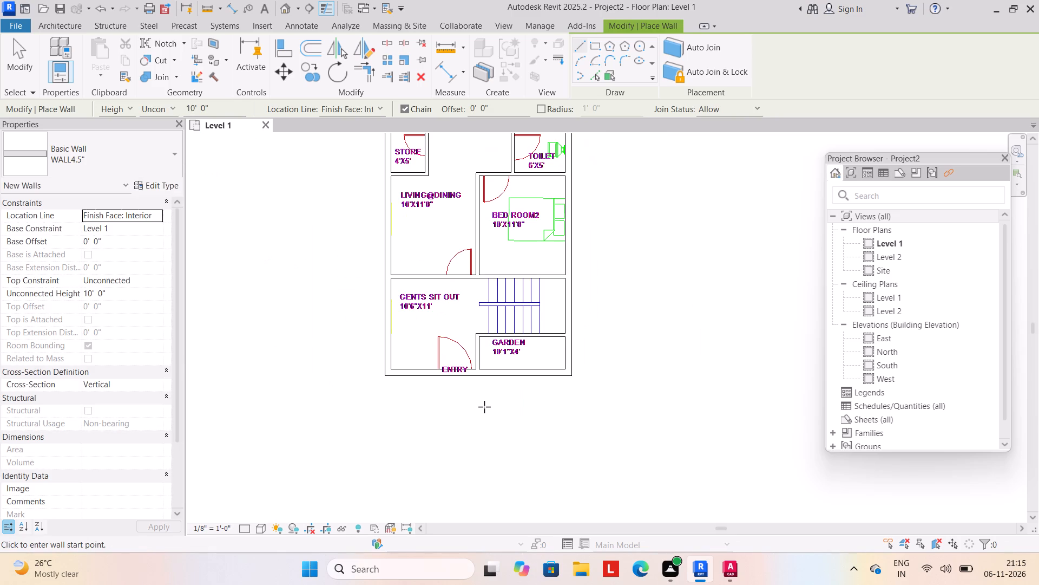
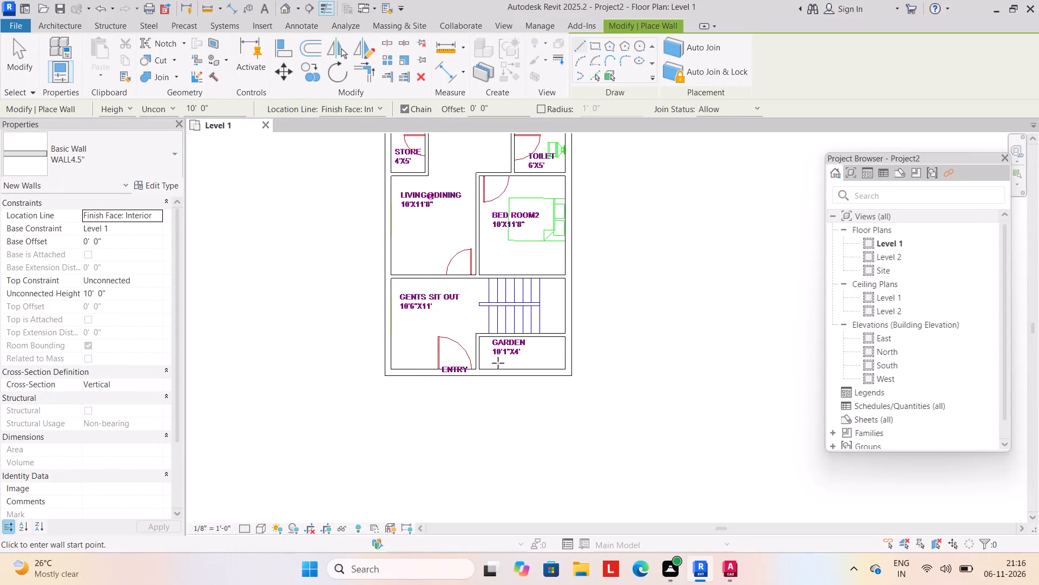
Place Single-Flush 30" x 80" doors in the toilet and store walls facing the passage, with swings matching the DWG.
{"action": "scroll", "coordinate": [306, 250], "scroll_direction": "down", "scroll_amount": 2}
{"action": "middle_click_drag", "start_coordinate": [326, 279], "coordinate": [341, 290]}
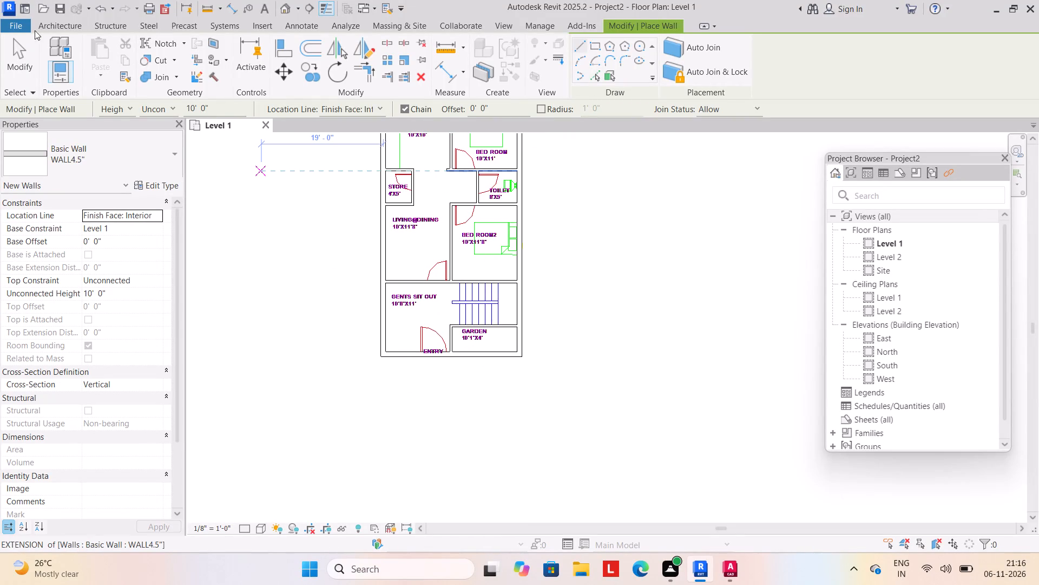
{"action": "left_click", "coordinate": [10, 49]}
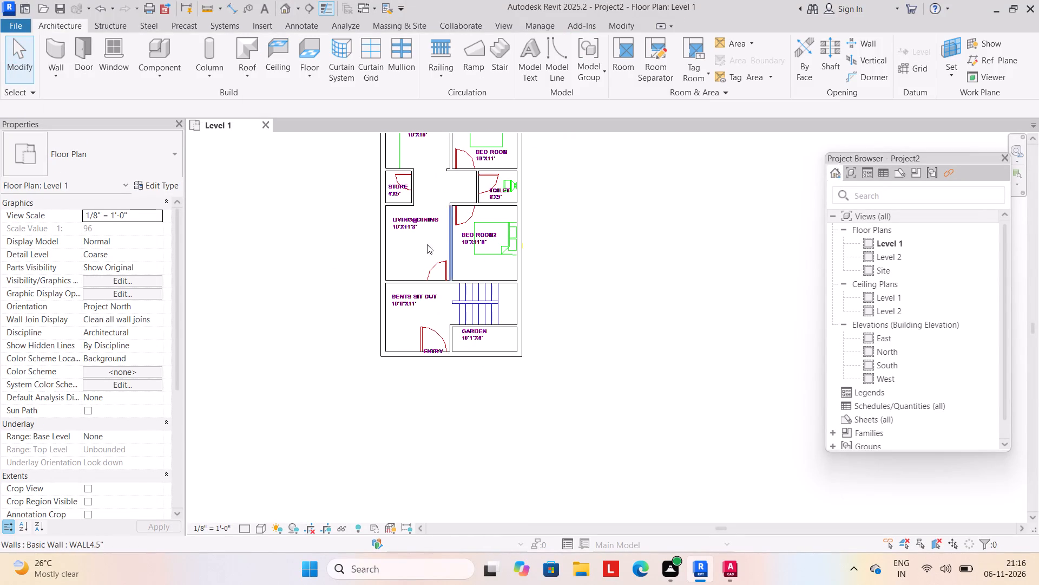
{"action": "scroll", "coordinate": [423, 263], "scroll_direction": "down", "scroll_amount": 3}
{"action": "middle_click_drag", "start_coordinate": [423, 263], "coordinate": [453, 324]}
{"action": "scroll", "coordinate": [456, 266], "scroll_direction": "up", "scroll_amount": 4}
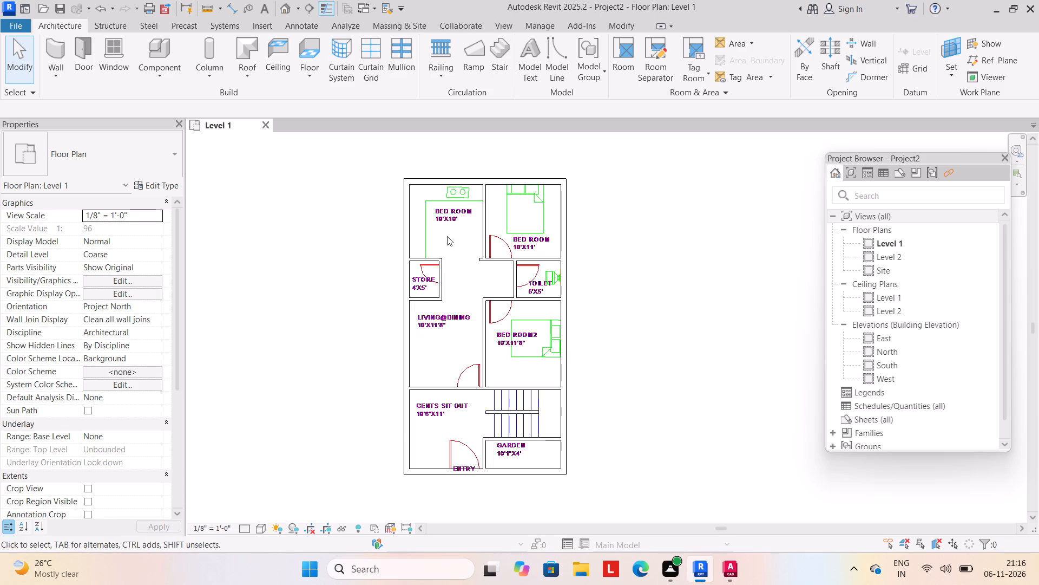
{"action": "left_click", "coordinate": [83, 51]}
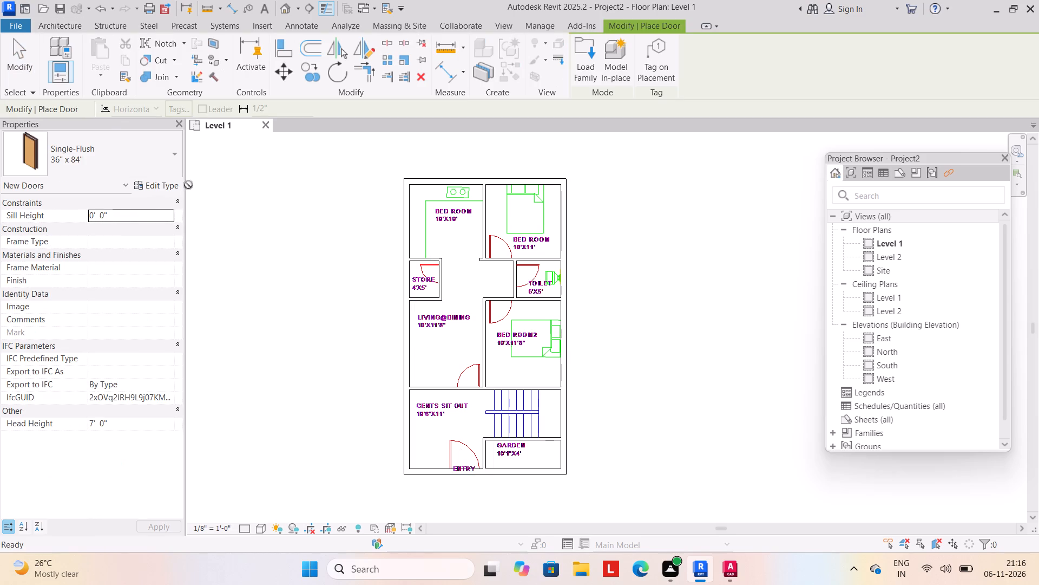
{"action": "left_click", "coordinate": [169, 151]}
{"action": "left_click", "coordinate": [145, 230]}
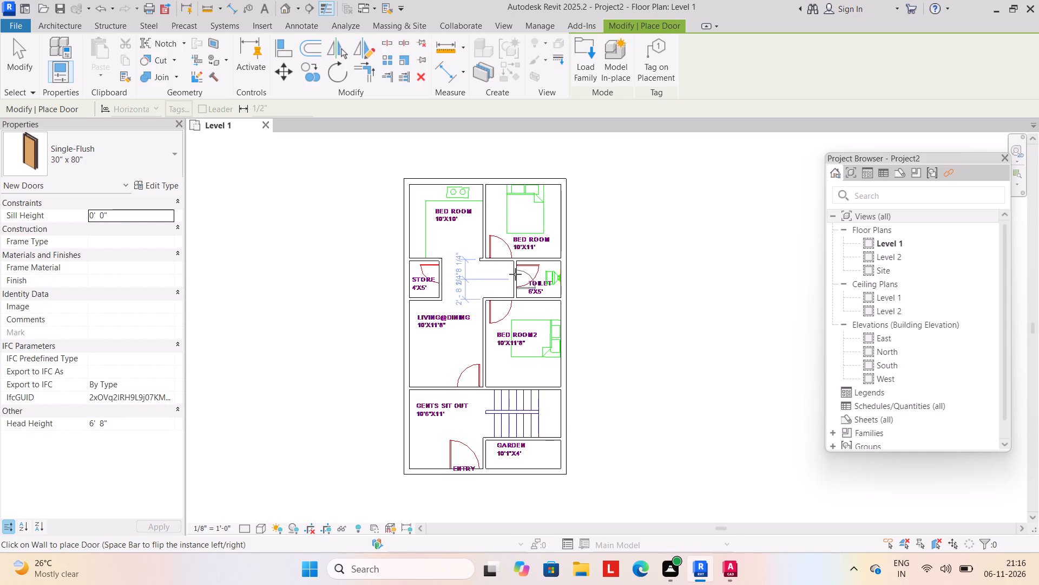
{"action": "key", "text": "space"}
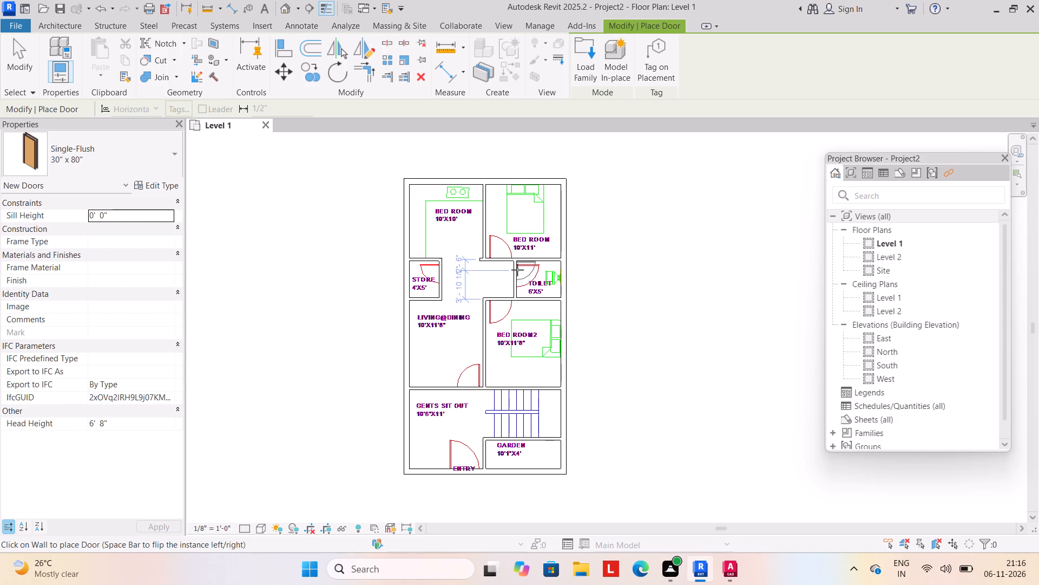
{"action": "left_click", "coordinate": [518, 273]}
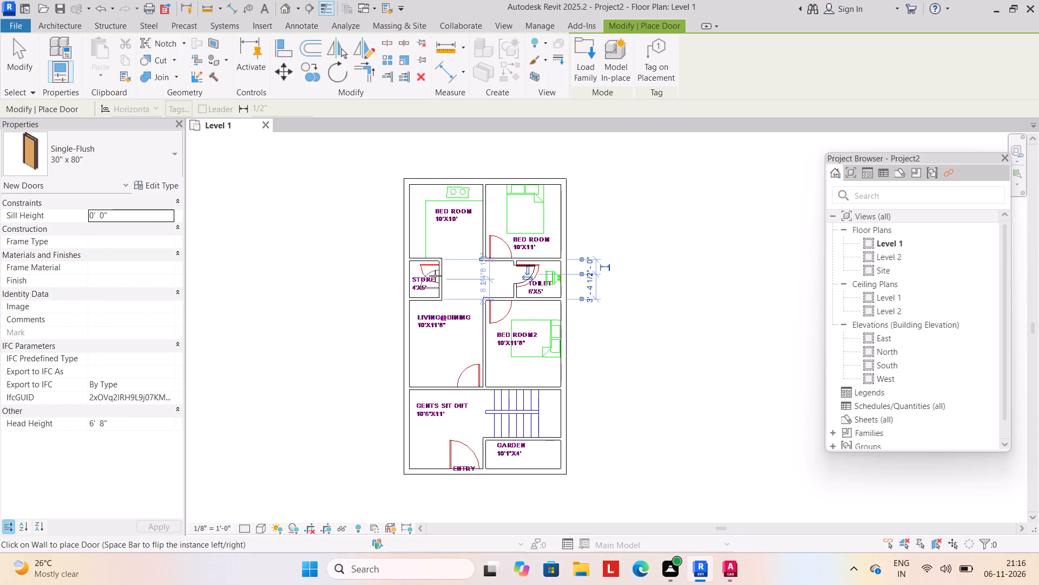
{"action": "key", "text": "space"}
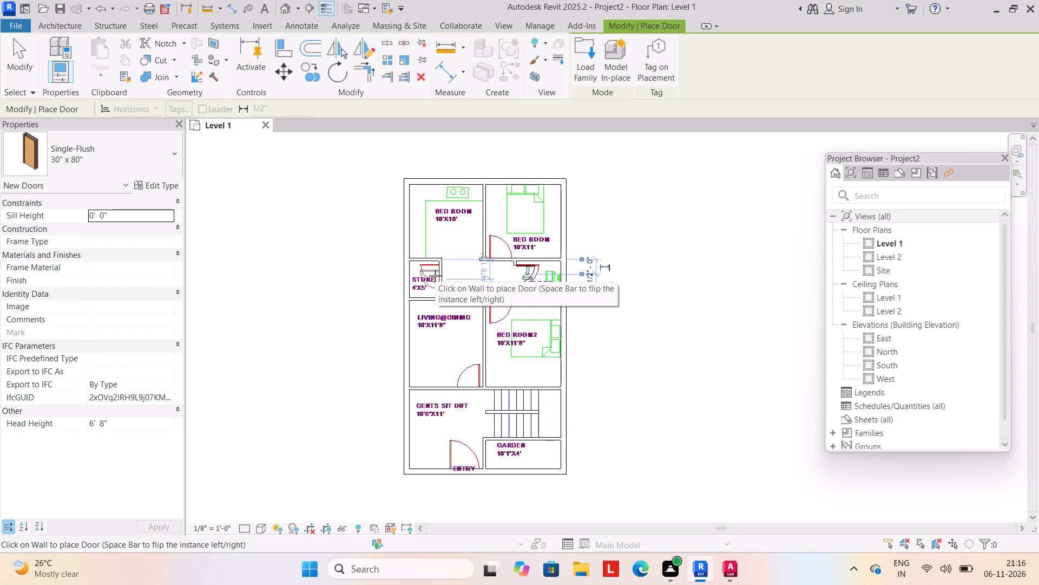
{"action": "left_click", "coordinate": [438, 273]}
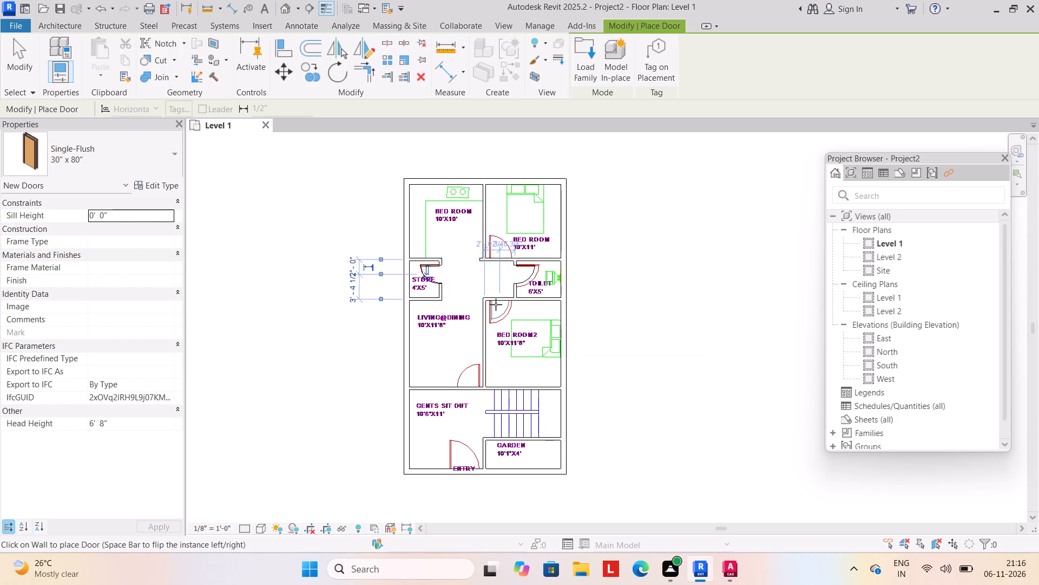
Place Single-Flush 36" x 84" doors at the 10'X11' BED ROOM, BED ROOM2, between living/dining and gents sit out, and at the entry.
{"action": "left_click_drag", "start_coordinate": [177, 150], "coordinate": [176, 155]}
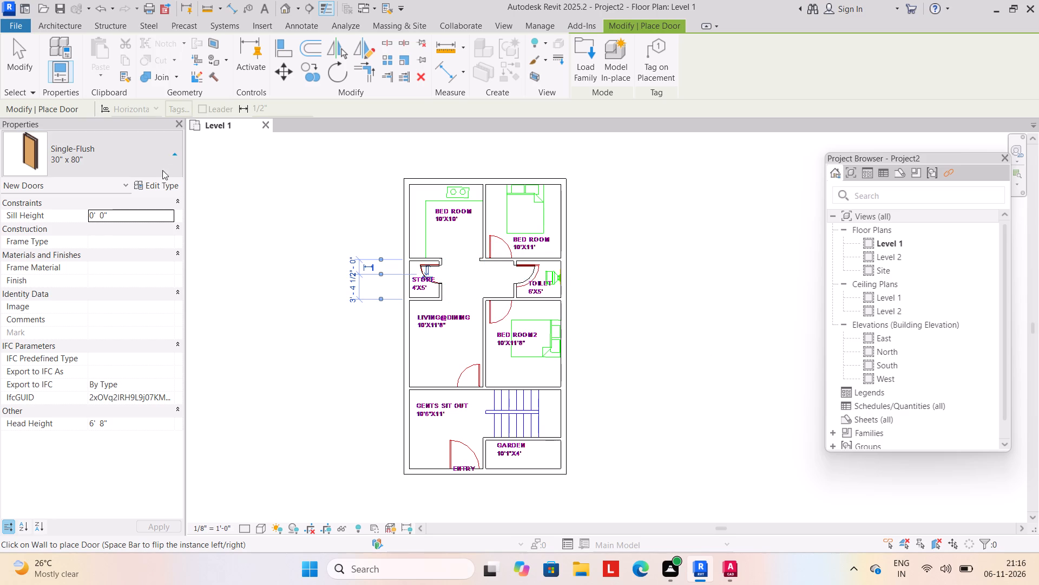
{"action": "left_click", "coordinate": [90, 330]}
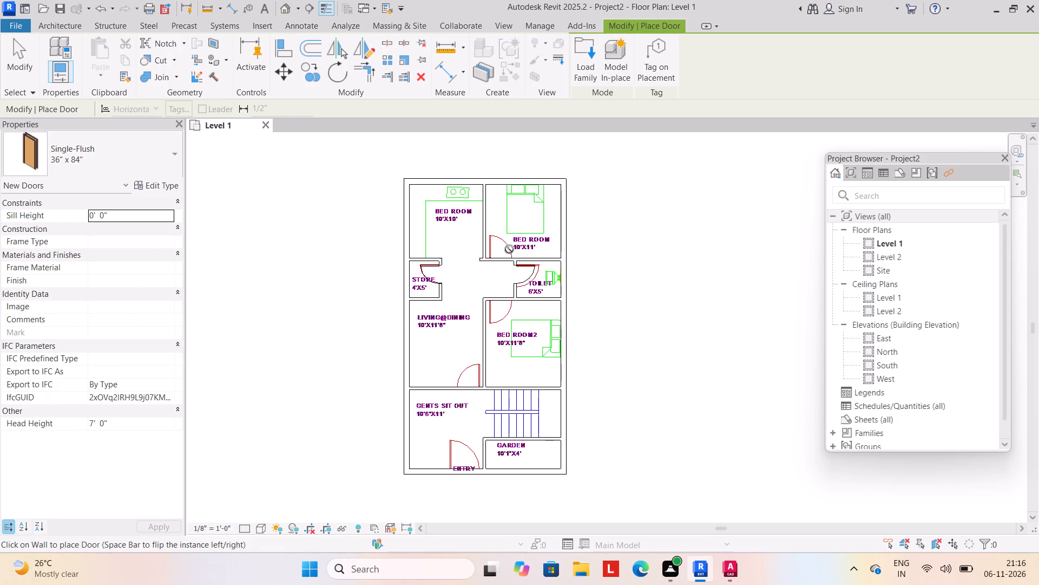
{"action": "key", "text": "space"}
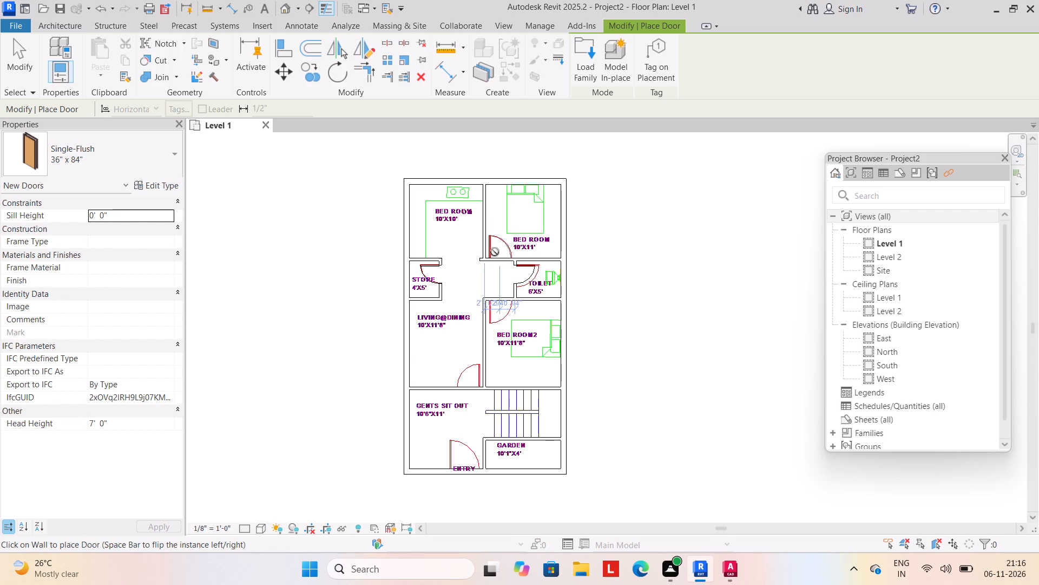
{"action": "left_click", "coordinate": [495, 255]}
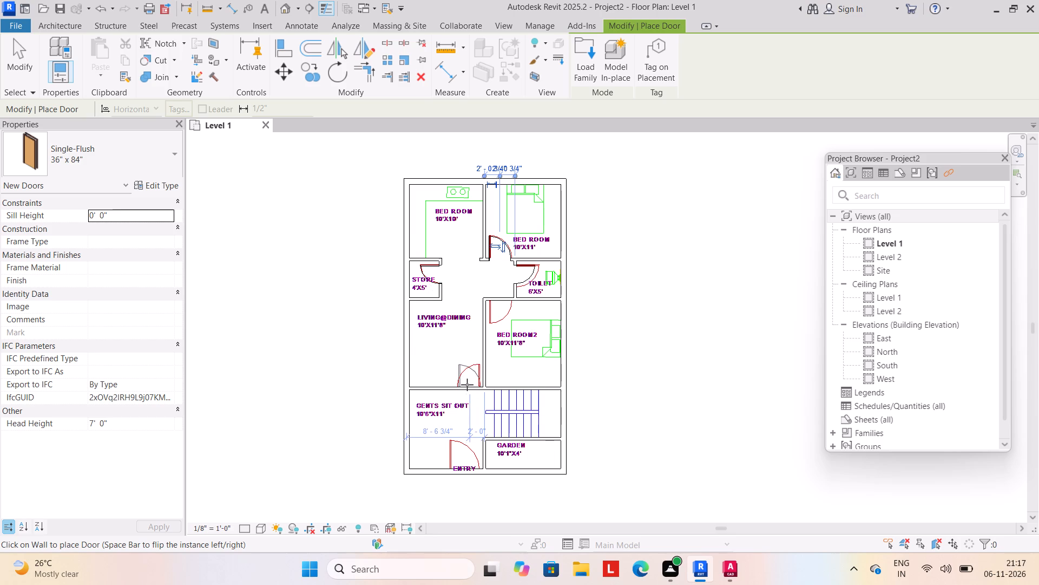
{"action": "key", "text": "space"}
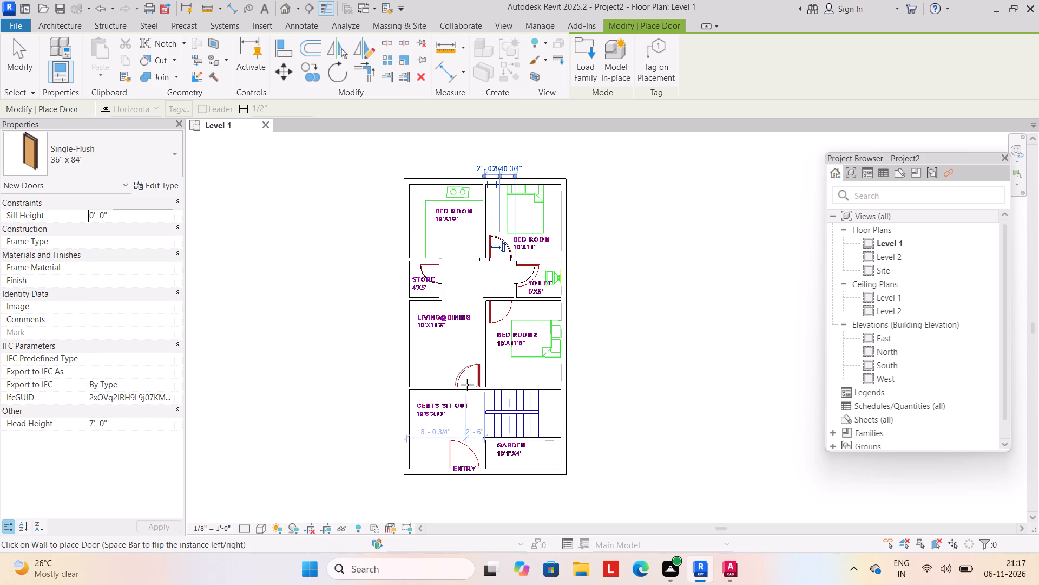
{"action": "left_click", "coordinate": [467, 385]}
{"action": "left_click", "coordinate": [499, 303]}
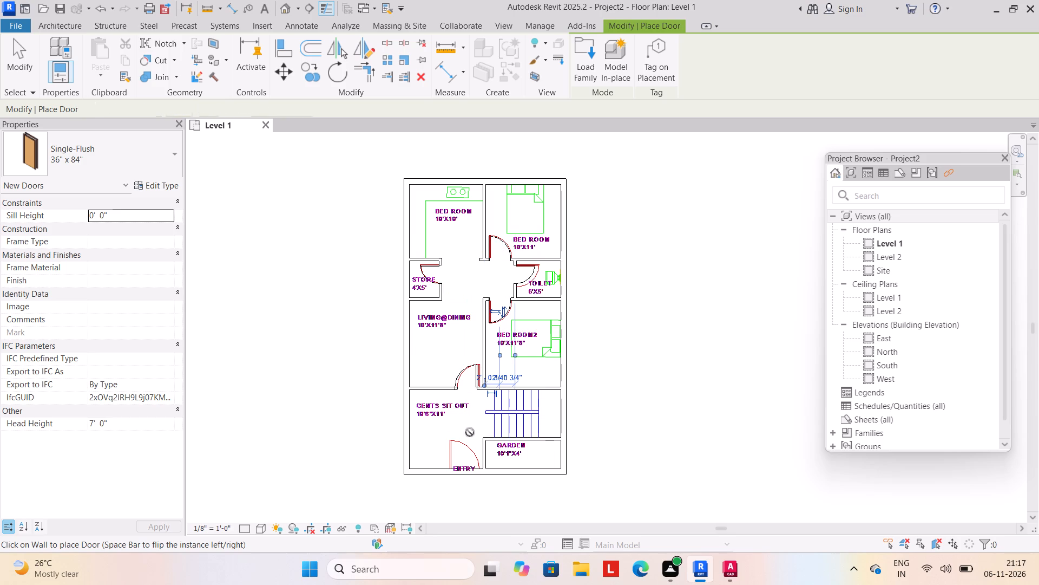
{"action": "key", "text": "space"}
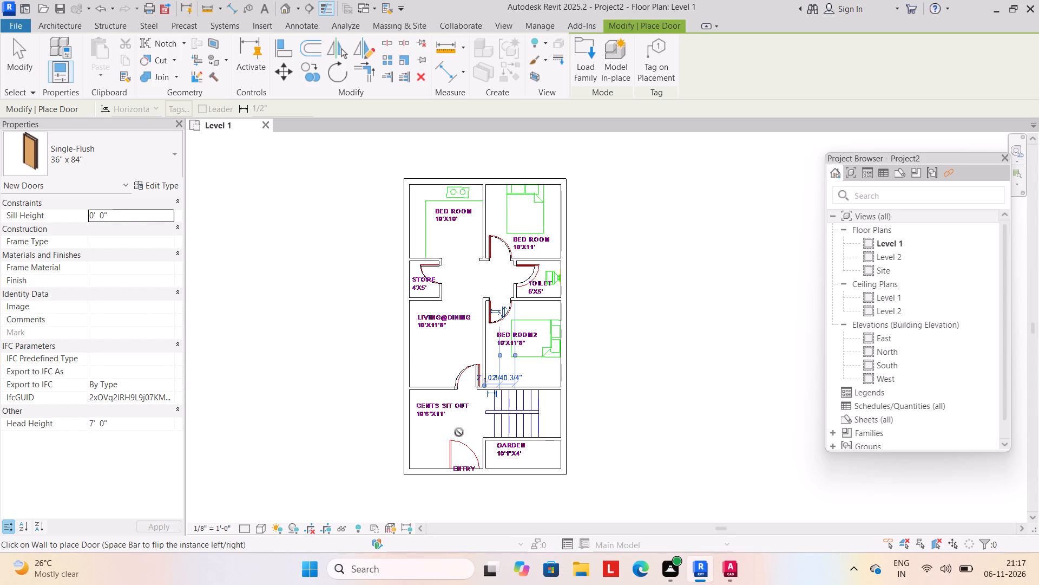
{"action": "left_click", "coordinate": [462, 464]}
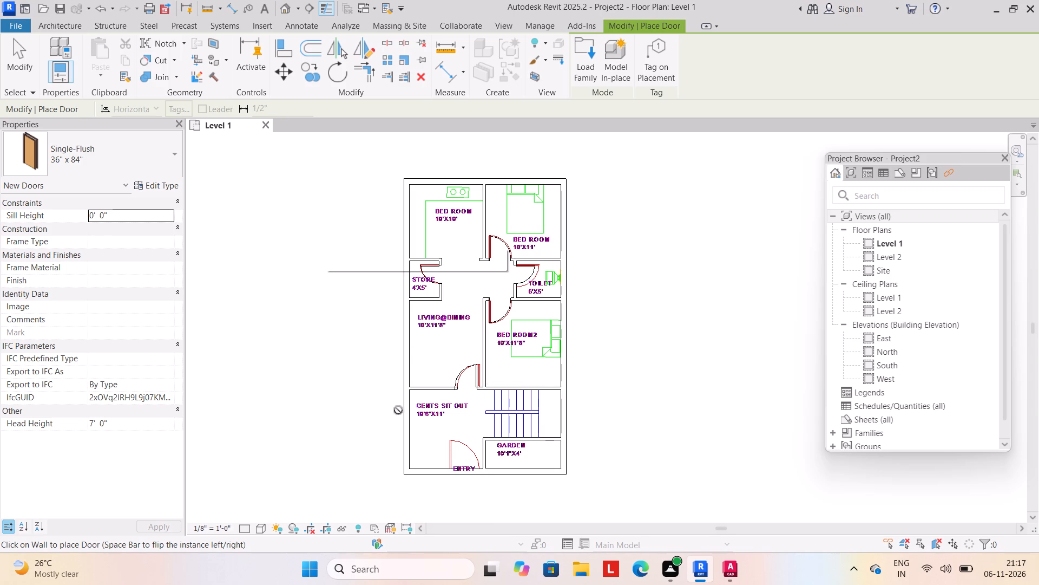
{"action": "left_click", "coordinate": [461, 470]}
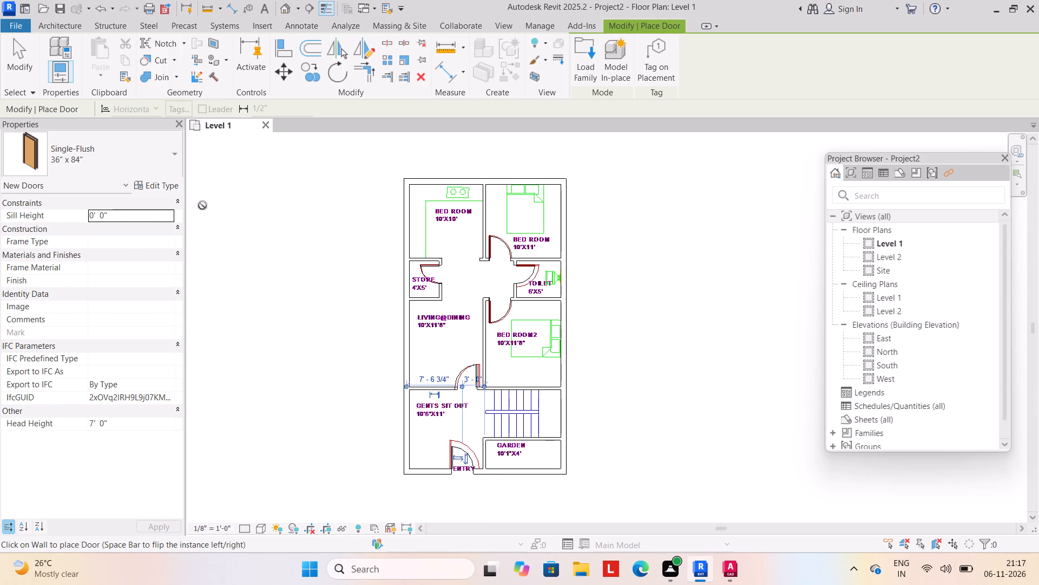
{"action": "left_click", "coordinate": [16, 70]}
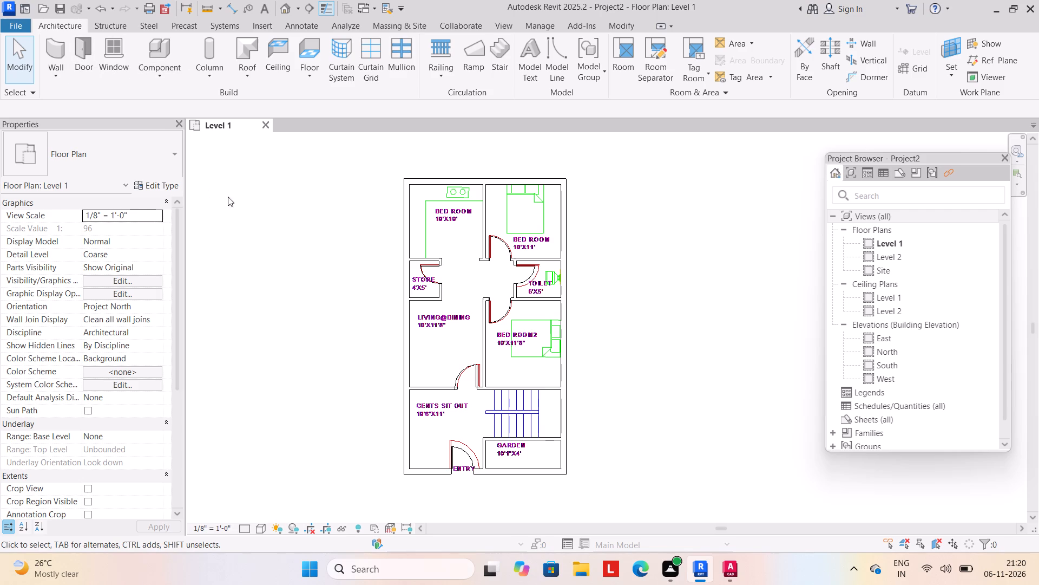
Place a Fixed 16" x 24" window in the toilet's exterior wall.
{"action": "scroll", "coordinate": [359, 244], "scroll_direction": "down", "scroll_amount": 2}
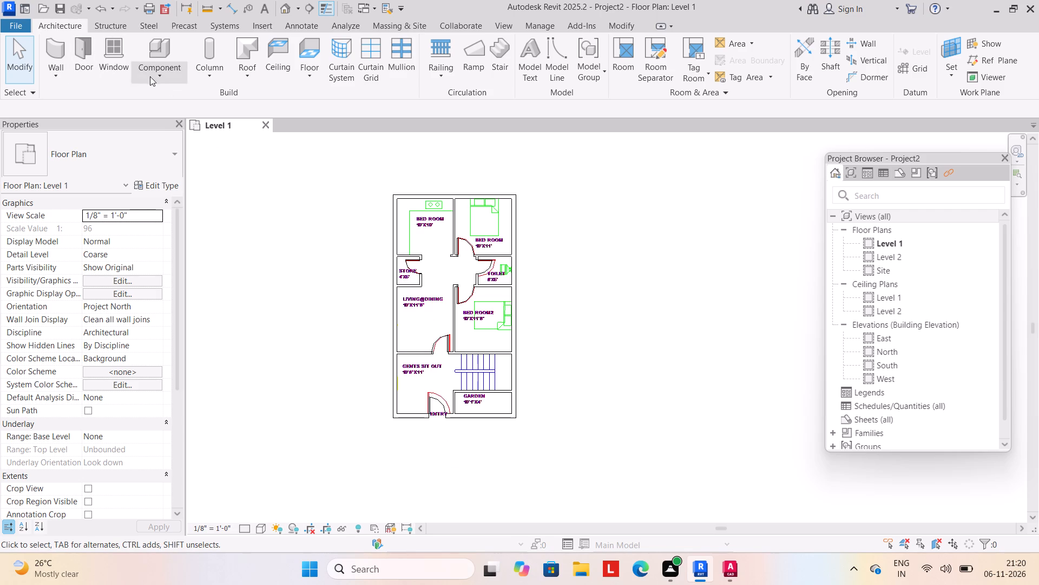
{"action": "left_click", "coordinate": [112, 58]}
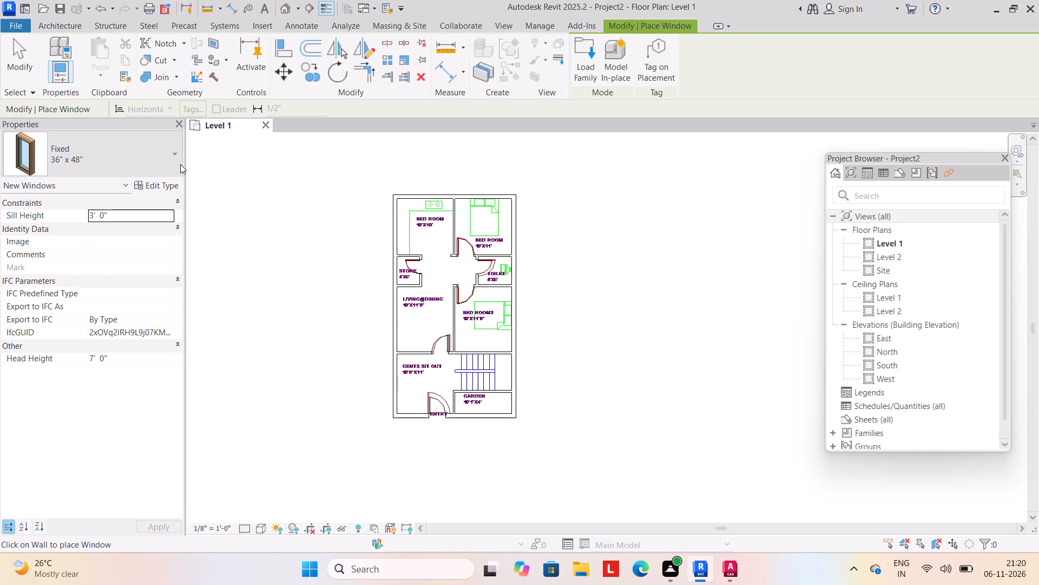
{"action": "left_click", "coordinate": [175, 151]}
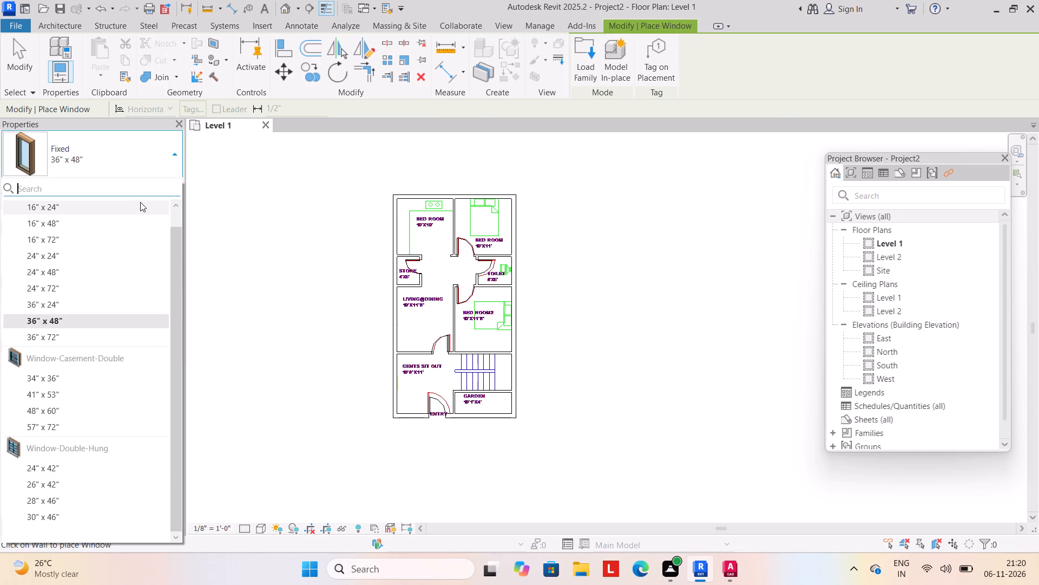
{"action": "left_click_drag", "start_coordinate": [140, 202], "coordinate": [149, 202]}
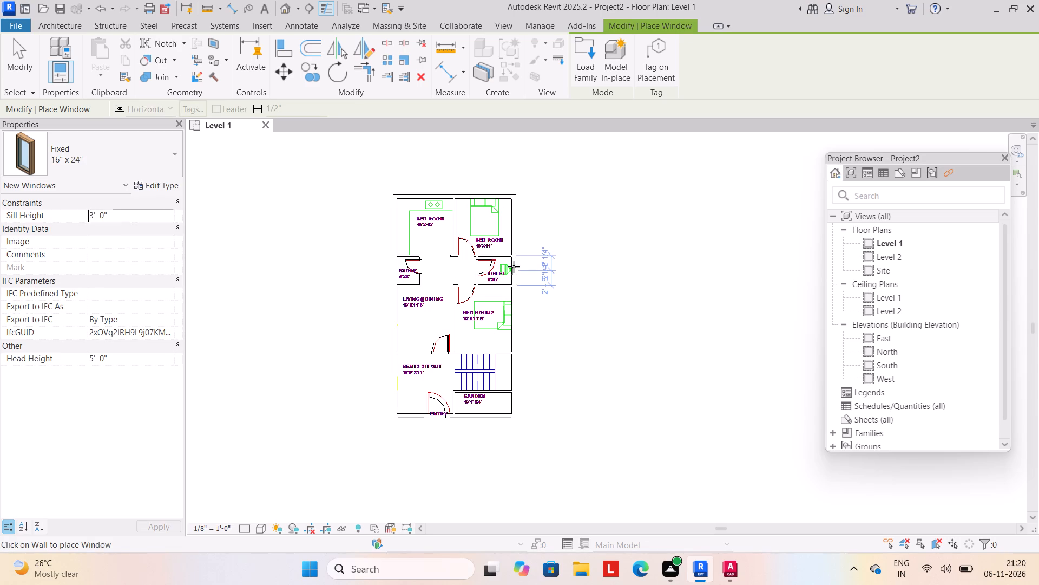
{"action": "left_click_drag", "start_coordinate": [518, 273], "coordinate": [518, 263]}
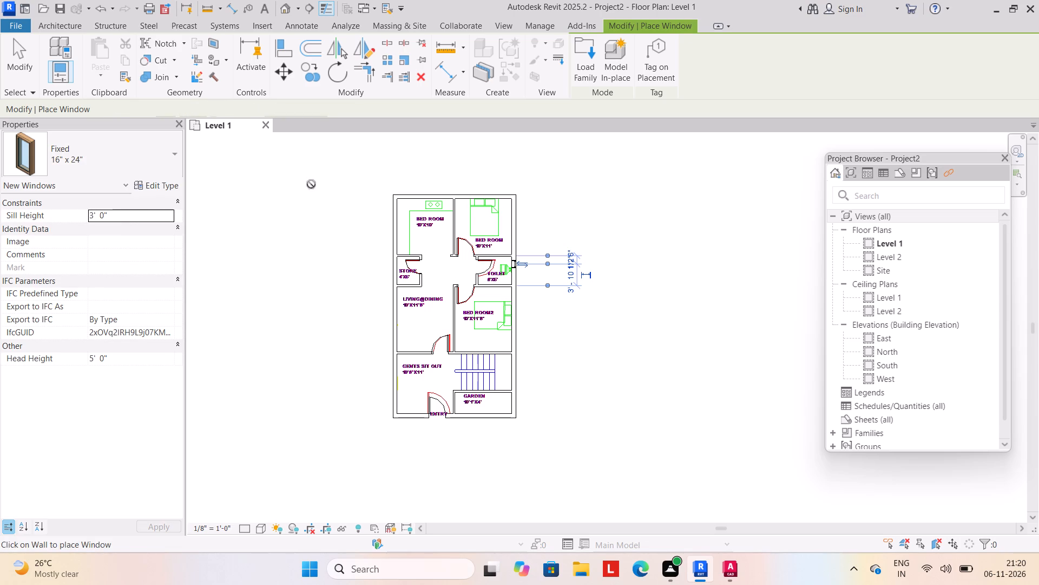
Place Window-Casement-Double 34" x 36" windows in the exterior walls of the 10'X10' and 10'X11' bedrooms, BED ROOM2, living/dining area and stairs.
{"action": "left_click", "coordinate": [175, 156]}
{"action": "left_click", "coordinate": [74, 373]}
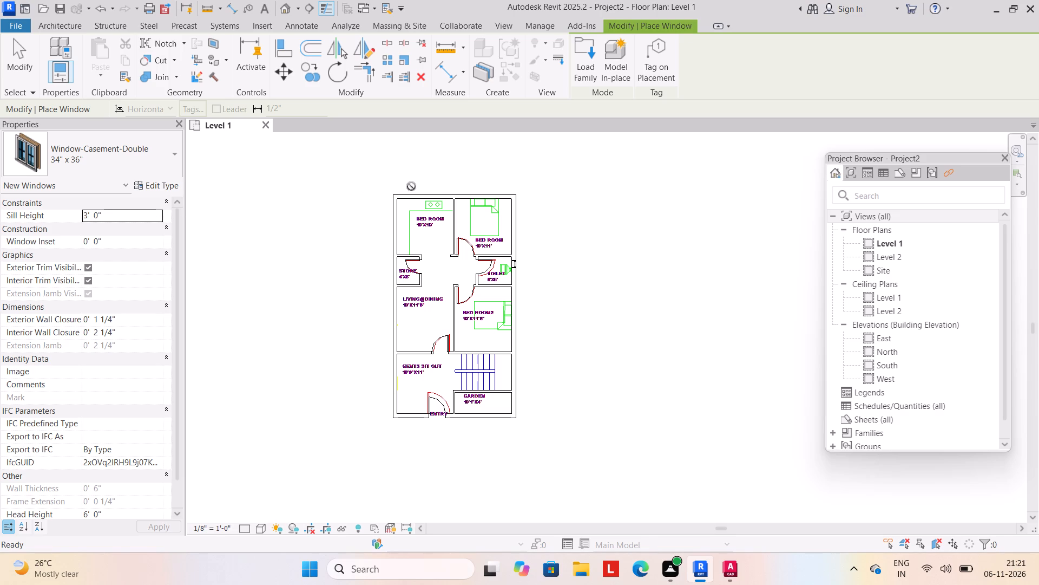
{"action": "left_click_drag", "start_coordinate": [422, 194], "coordinate": [435, 190]}
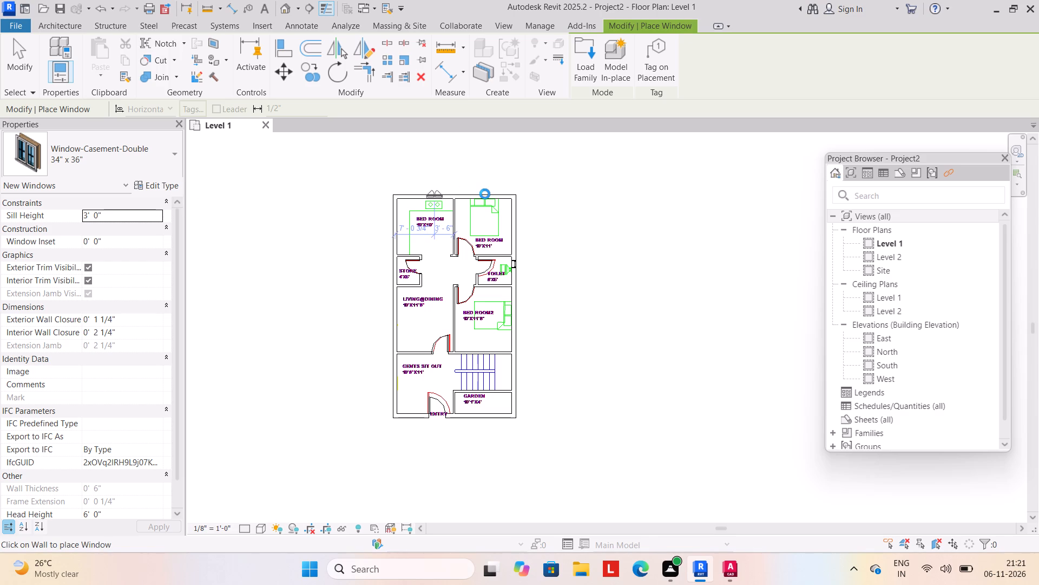
{"action": "left_click", "coordinate": [484, 195]}
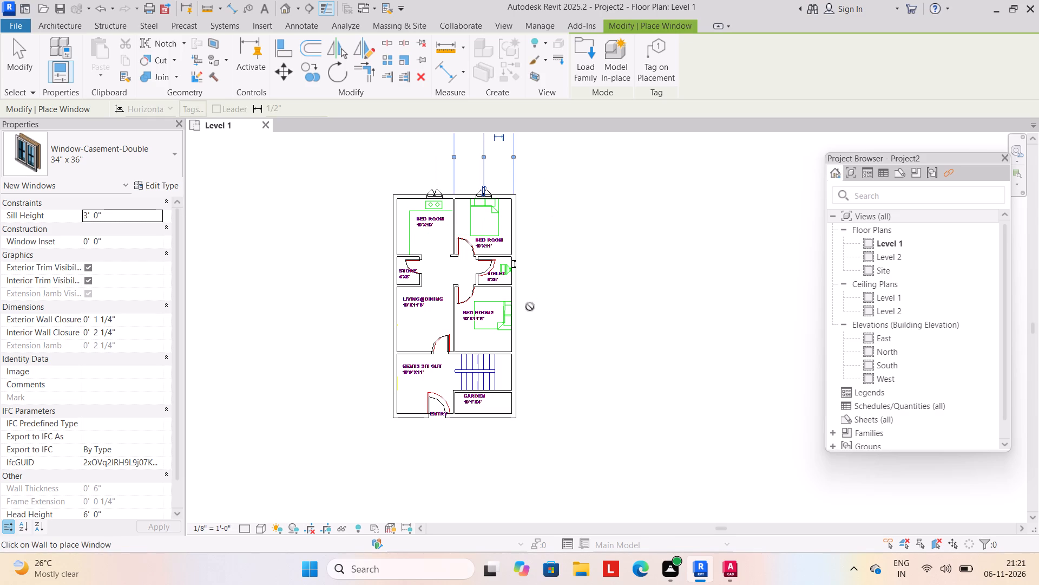
{"action": "left_click_drag", "start_coordinate": [521, 313], "coordinate": [528, 308]}
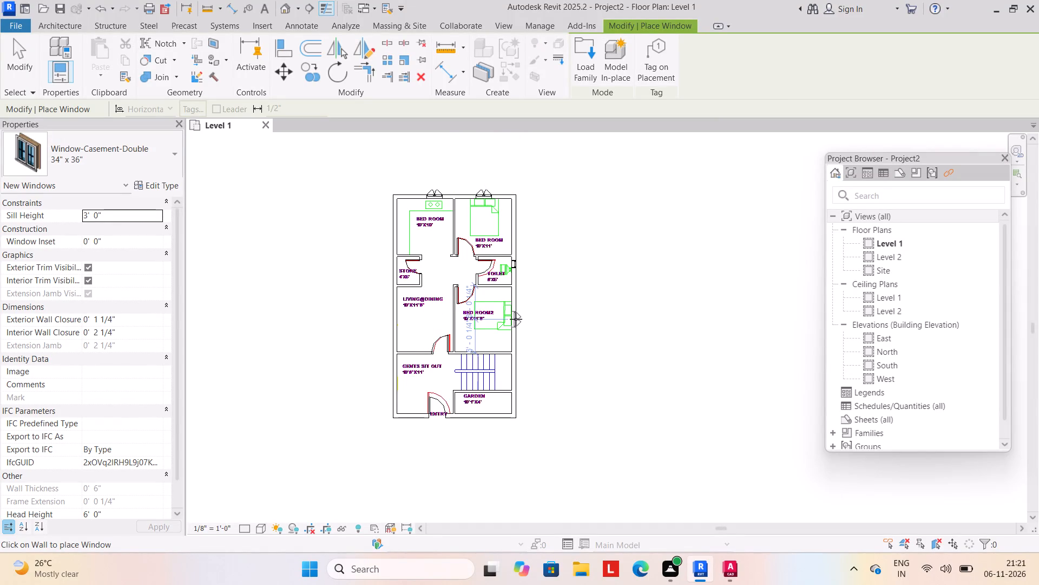
{"action": "left_click_drag", "start_coordinate": [516, 319], "coordinate": [521, 316]}
{"action": "left_click", "coordinate": [393, 324]}
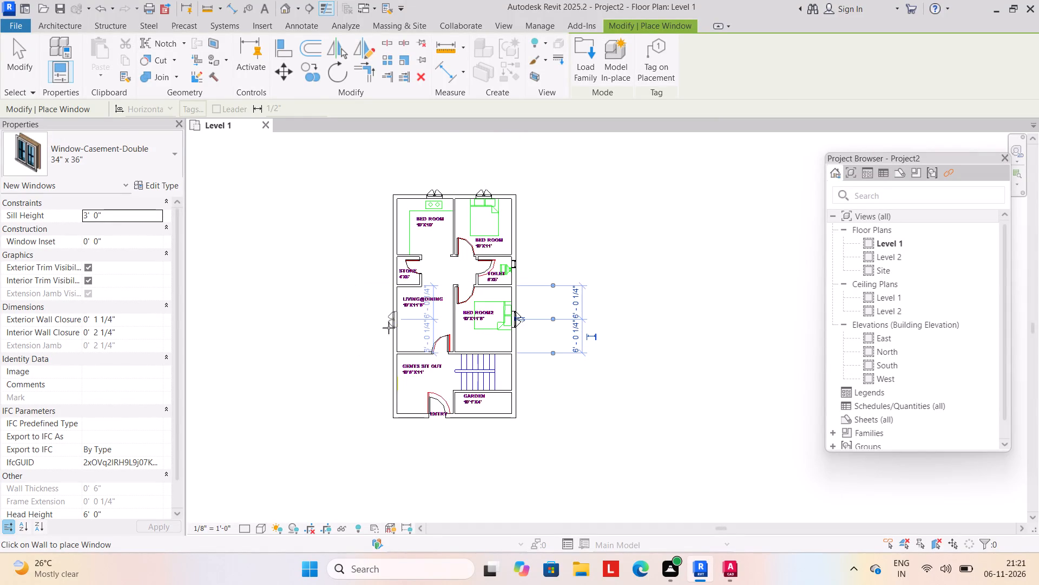
{"action": "left_click_drag", "start_coordinate": [519, 368], "coordinate": [524, 361]}
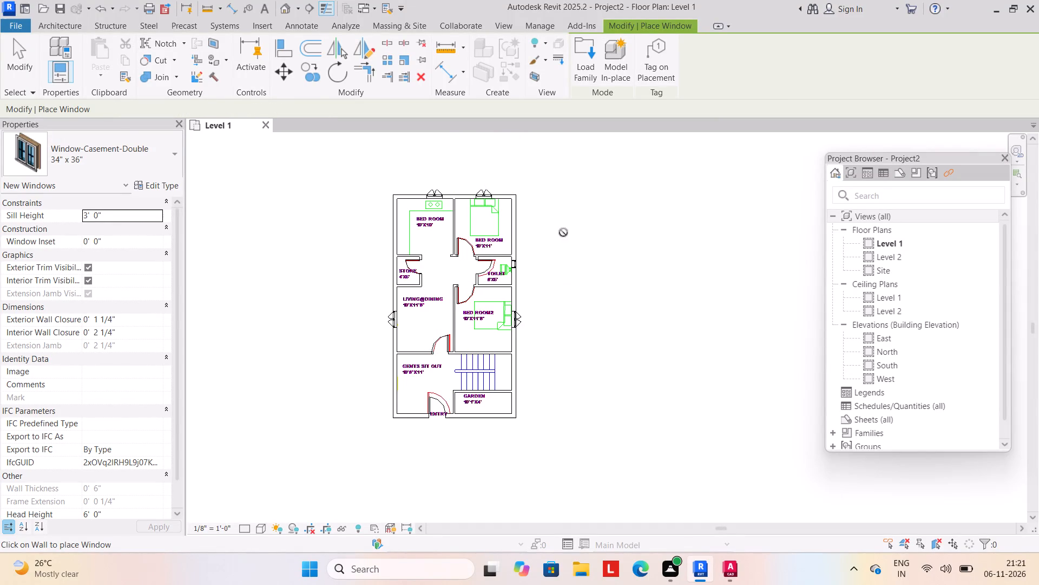
{"action": "left_click_drag", "start_coordinate": [519, 370], "coordinate": [524, 365]}
{"action": "left_click_drag", "start_coordinate": [516, 372], "coordinate": [537, 357]}
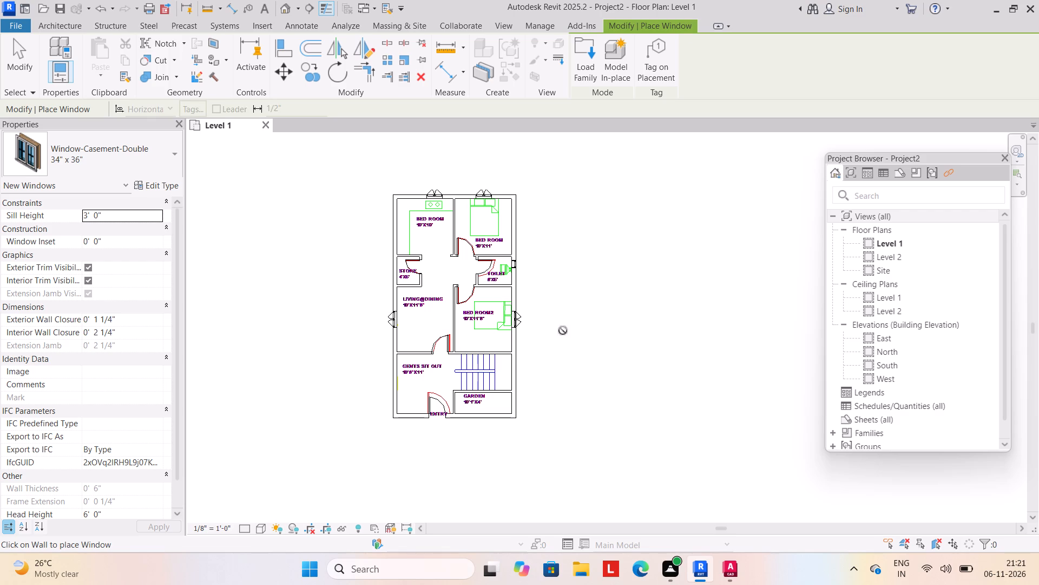
{"action": "left_click", "coordinate": [517, 366]}
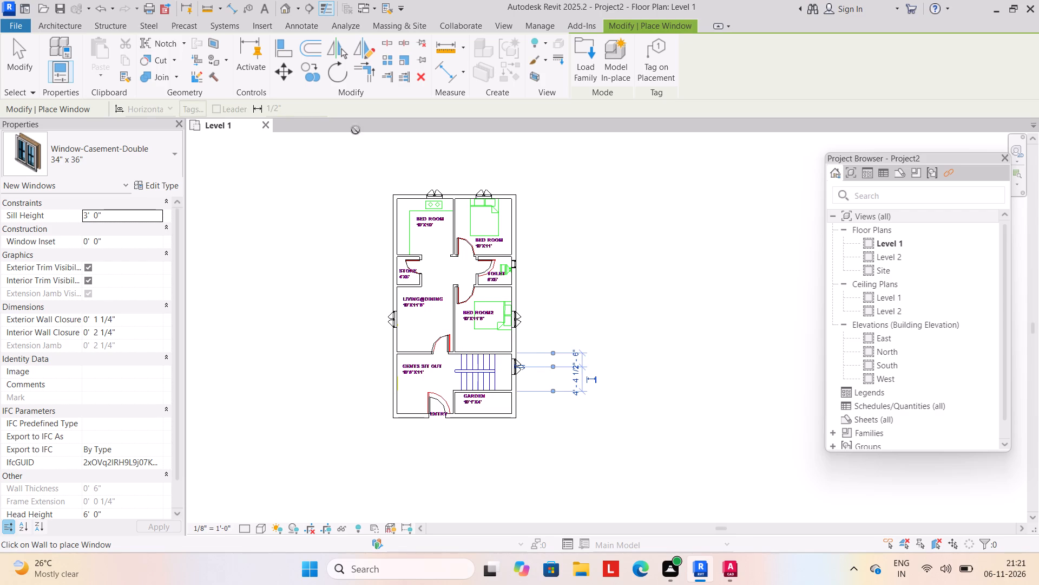
{"action": "left_click", "coordinate": [13, 53]}
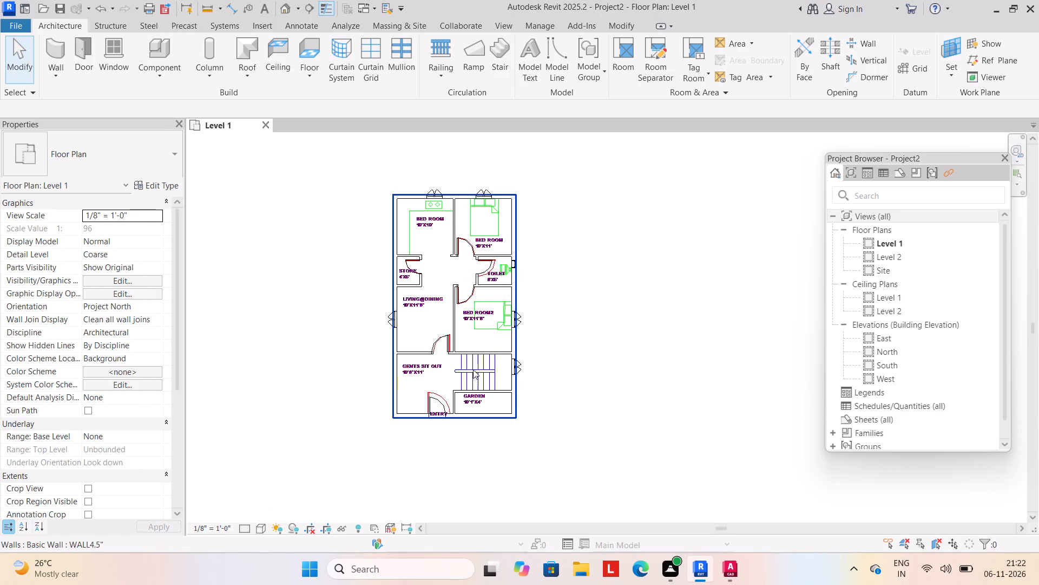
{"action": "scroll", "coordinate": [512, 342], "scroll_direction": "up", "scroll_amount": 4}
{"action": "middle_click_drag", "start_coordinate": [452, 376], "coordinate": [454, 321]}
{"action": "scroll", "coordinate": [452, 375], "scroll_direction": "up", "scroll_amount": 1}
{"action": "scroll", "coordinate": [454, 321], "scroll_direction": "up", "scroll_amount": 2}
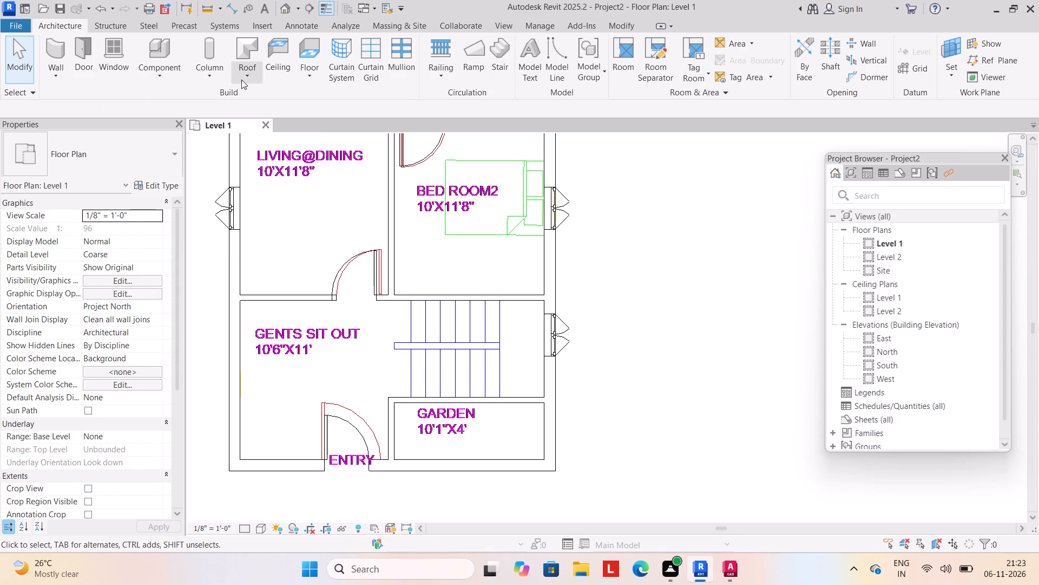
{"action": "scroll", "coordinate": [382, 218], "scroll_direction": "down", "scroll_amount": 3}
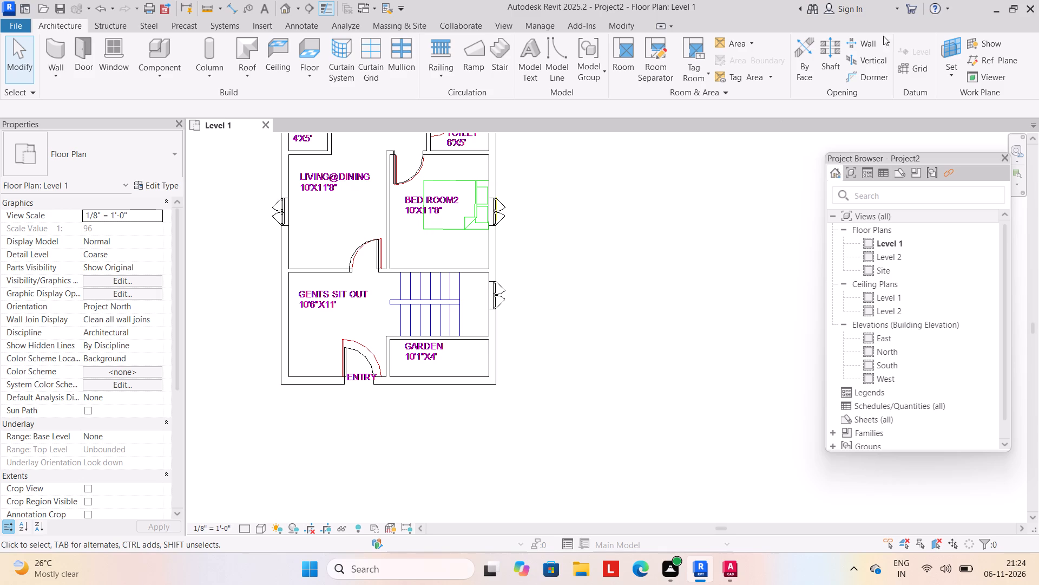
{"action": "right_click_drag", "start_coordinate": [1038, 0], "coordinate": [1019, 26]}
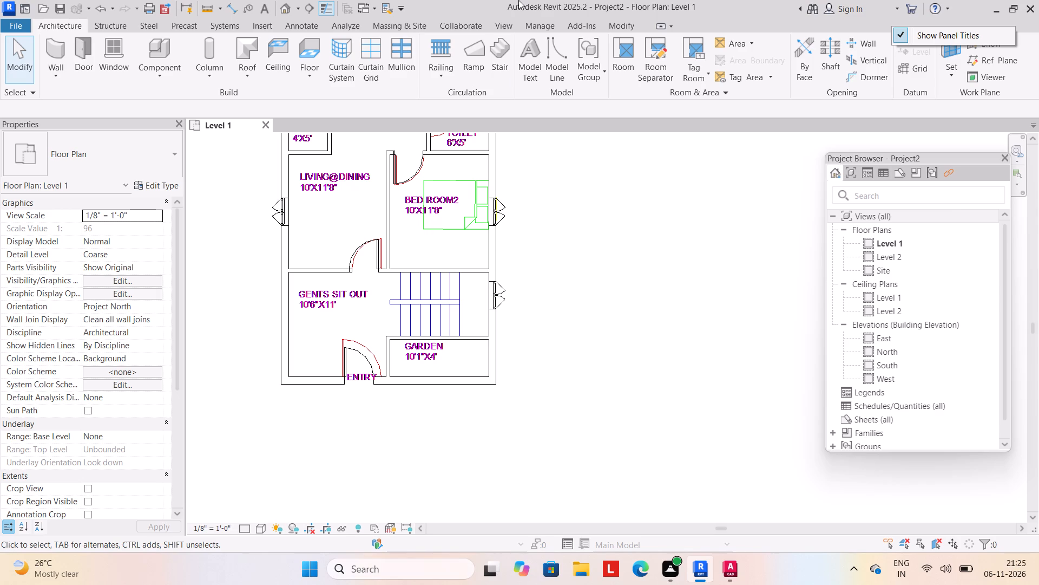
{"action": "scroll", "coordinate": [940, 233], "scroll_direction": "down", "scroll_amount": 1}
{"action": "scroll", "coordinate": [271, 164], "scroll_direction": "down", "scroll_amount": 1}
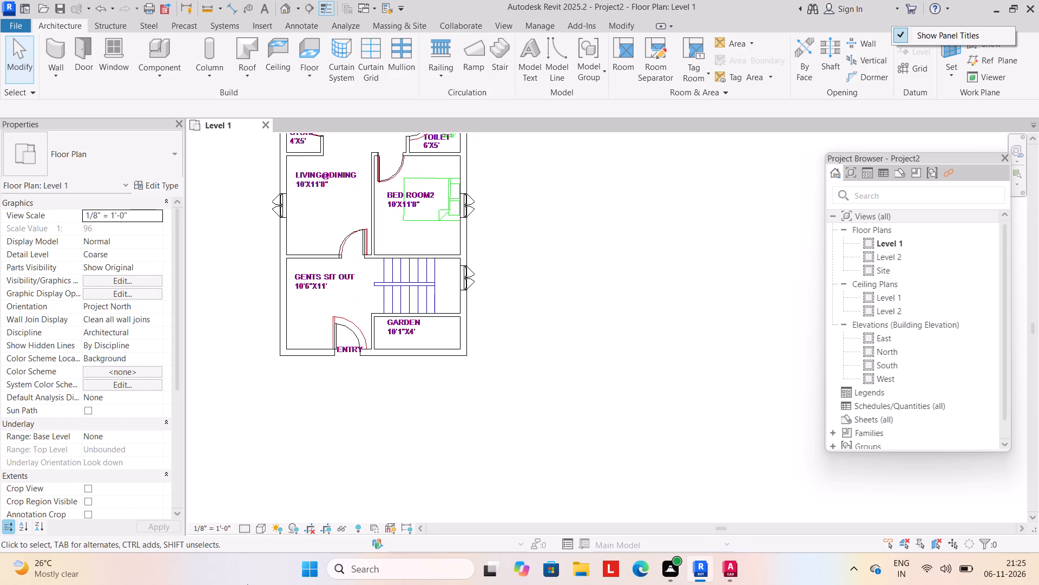
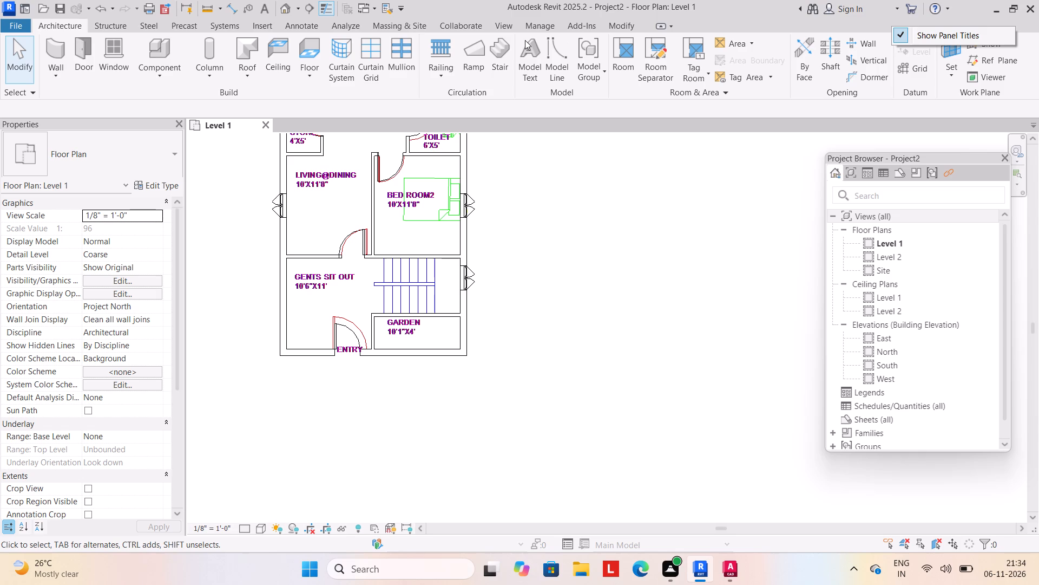
Switch from Revit to the Windows desktop.
{"action": "left_click", "coordinate": [1038, 584]}
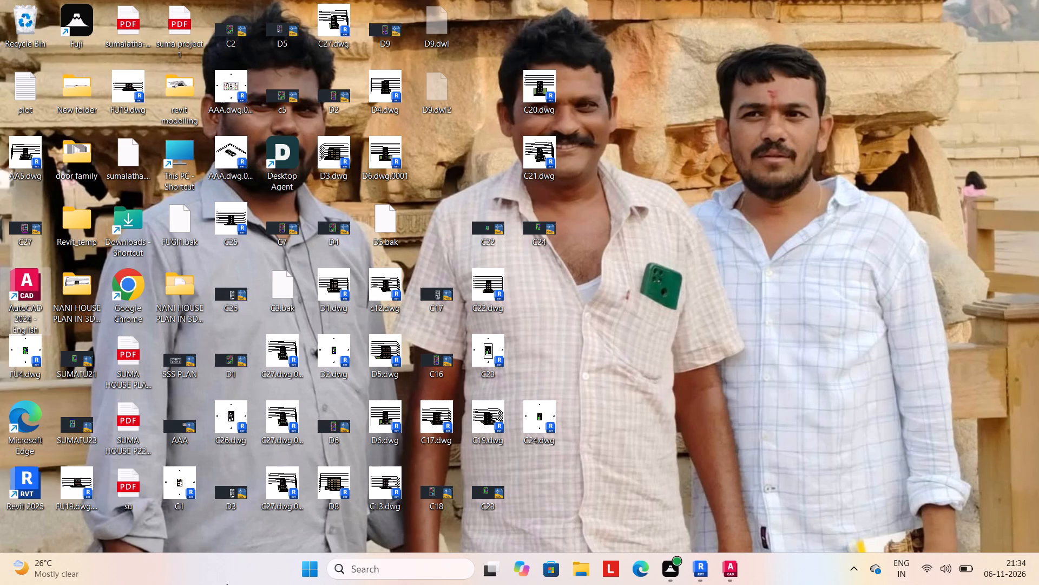
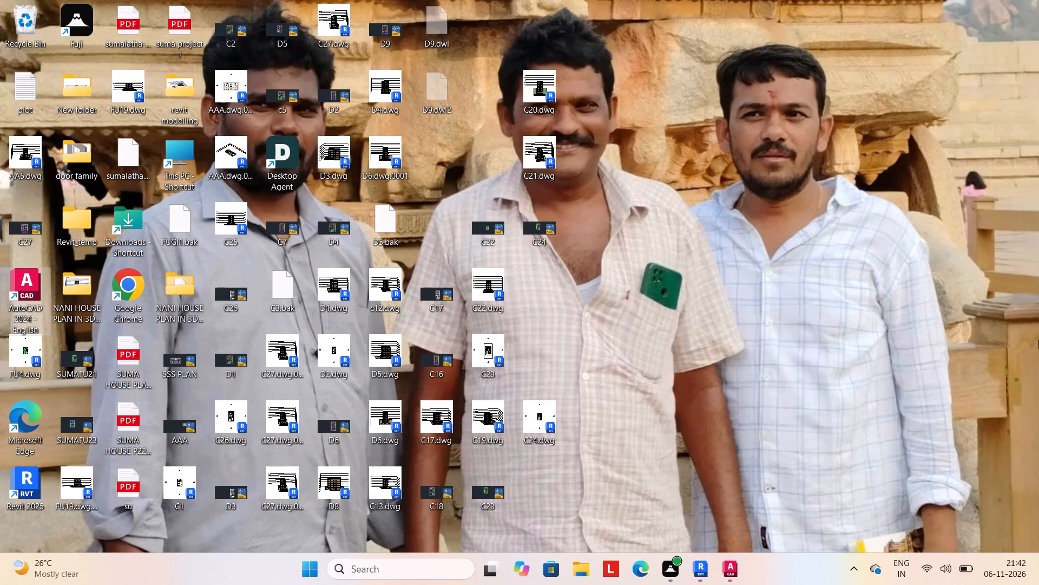
Switch from the Windows desktop back to the Revit project.
{"action": "scroll", "coordinate": [1018, 365], "scroll_direction": "up", "scroll_amount": 4}
{"action": "left_click", "coordinate": [701, 573]}
Open the default 3D view of the project and dismiss the save reminder without saving.
{"action": "scroll", "coordinate": [411, 337], "scroll_direction": "down", "scroll_amount": 2}
{"action": "middle_click_drag", "start_coordinate": [411, 339], "coordinate": [410, 354]}
{"action": "scroll", "coordinate": [410, 357], "scroll_direction": "down", "scroll_amount": 3}
{"action": "middle_click_drag", "start_coordinate": [411, 361], "coordinate": [438, 401]}
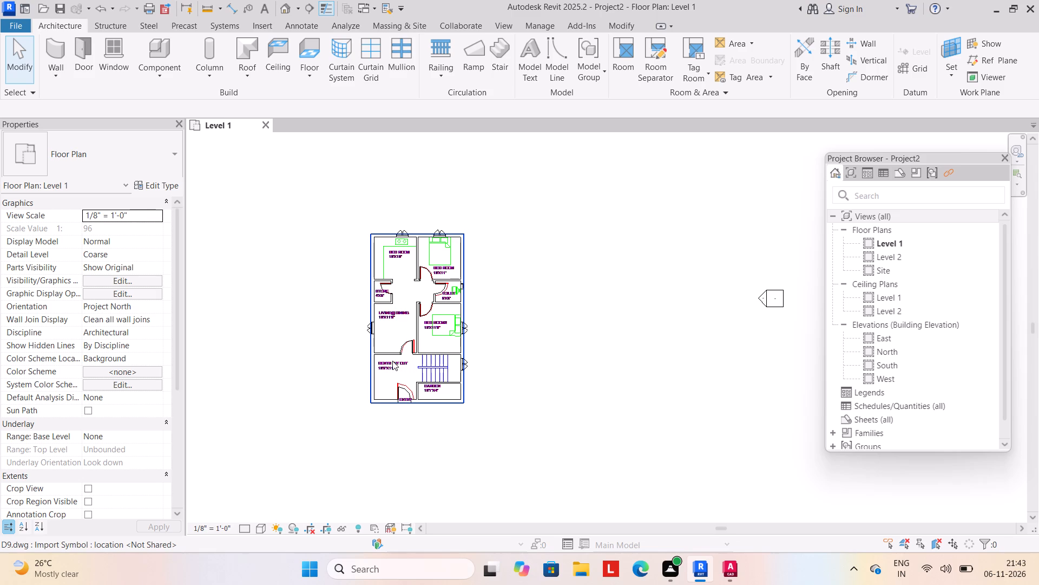
{"action": "middle_click_drag", "start_coordinate": [398, 320], "coordinate": [436, 321]}
{"action": "scroll", "coordinate": [430, 315], "scroll_direction": "up", "scroll_amount": 1}
{"action": "left_click", "coordinate": [297, 4]}
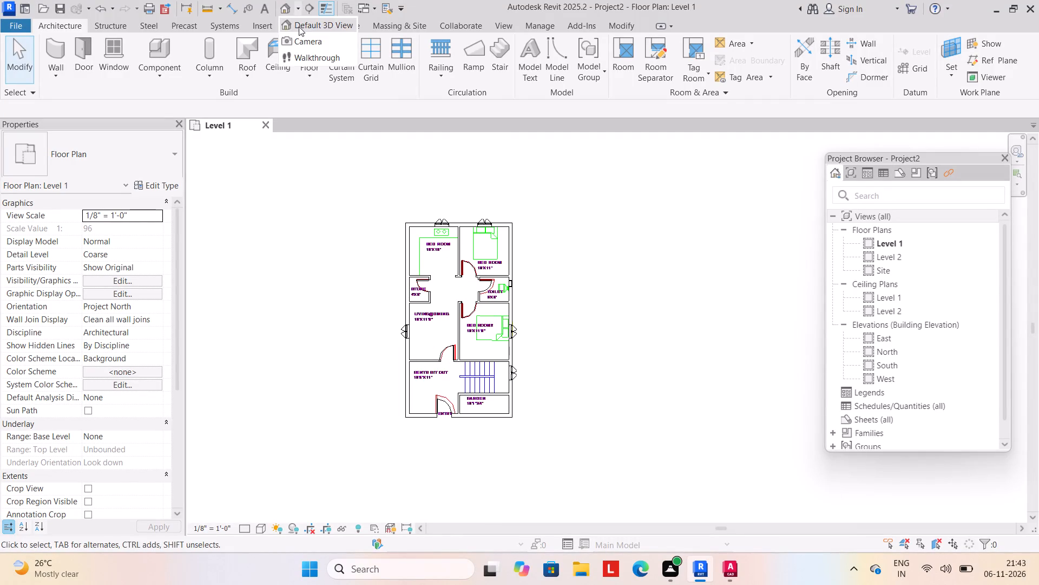
{"action": "left_click", "coordinate": [299, 27]}
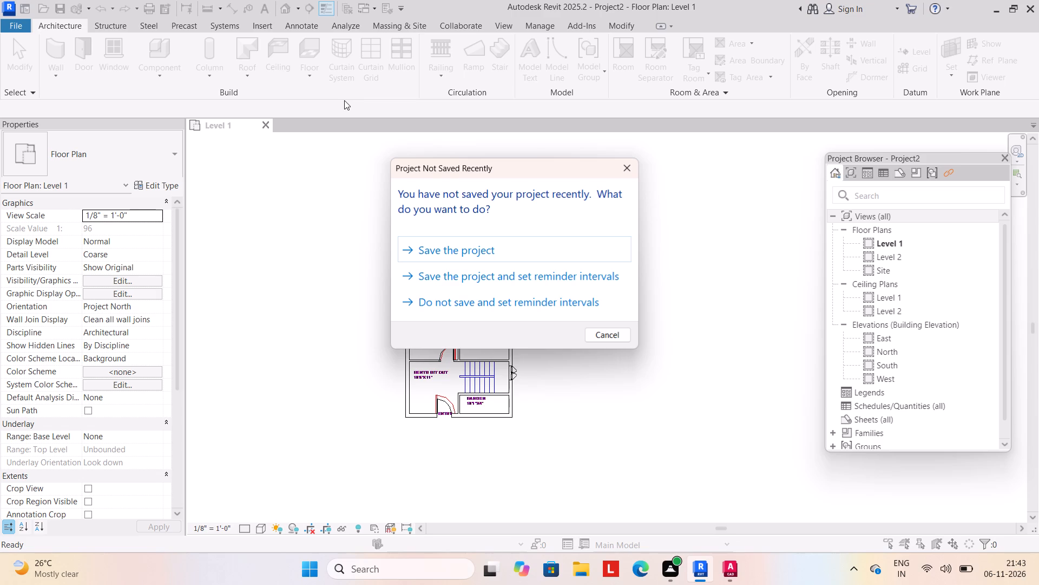
{"action": "left_click", "coordinate": [640, 167]}
{"action": "left_click", "coordinate": [631, 170]}
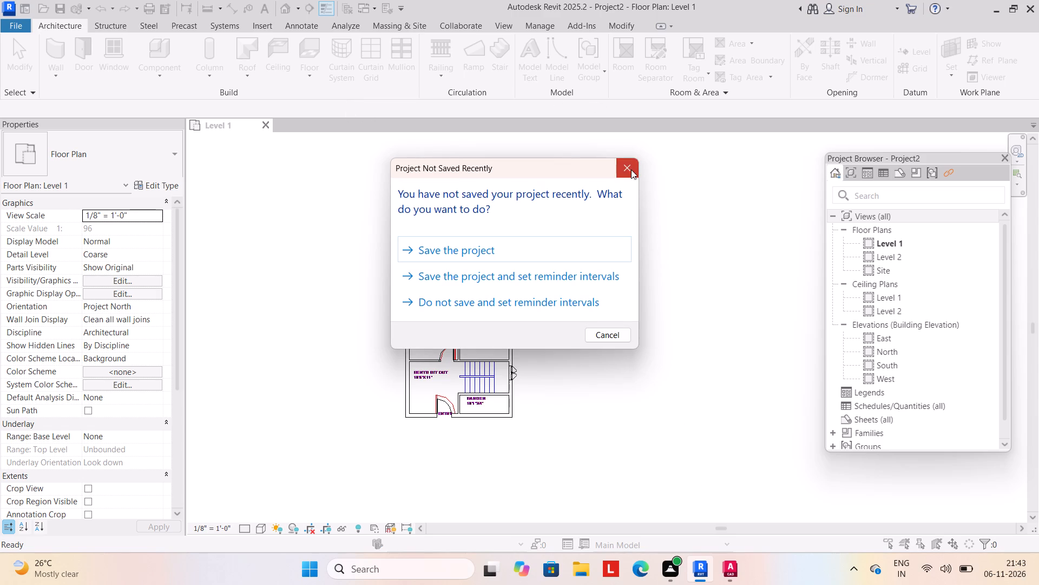
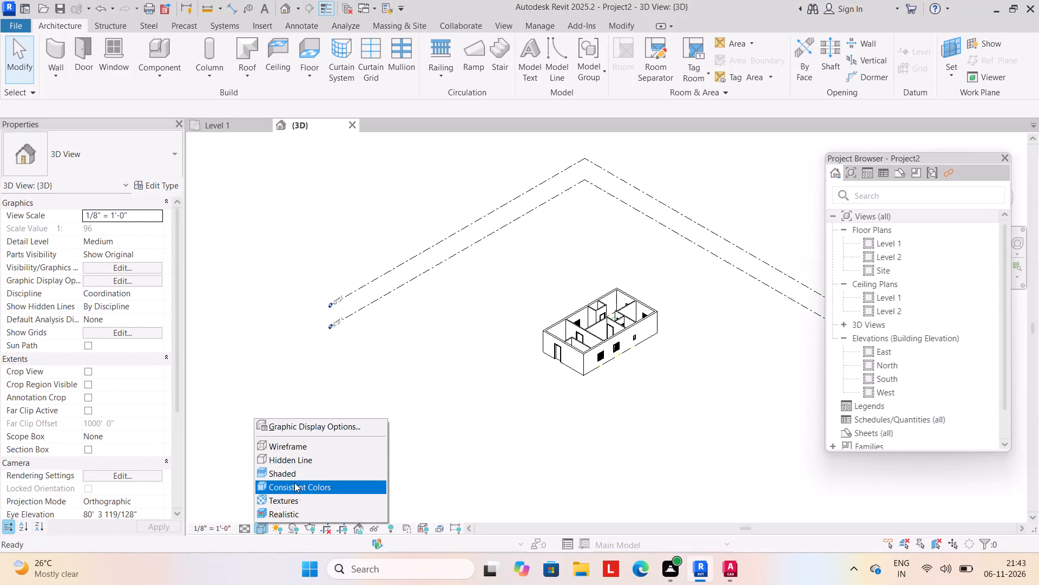
Set the 3D view's visual style to Shaded and orbit around the house to examine it.
{"action": "left_click_drag", "start_coordinate": [295, 479], "coordinate": [302, 474]}
{"action": "middle_click_drag", "start_coordinate": [410, 373], "coordinate": [418, 393], "text": "shift"}
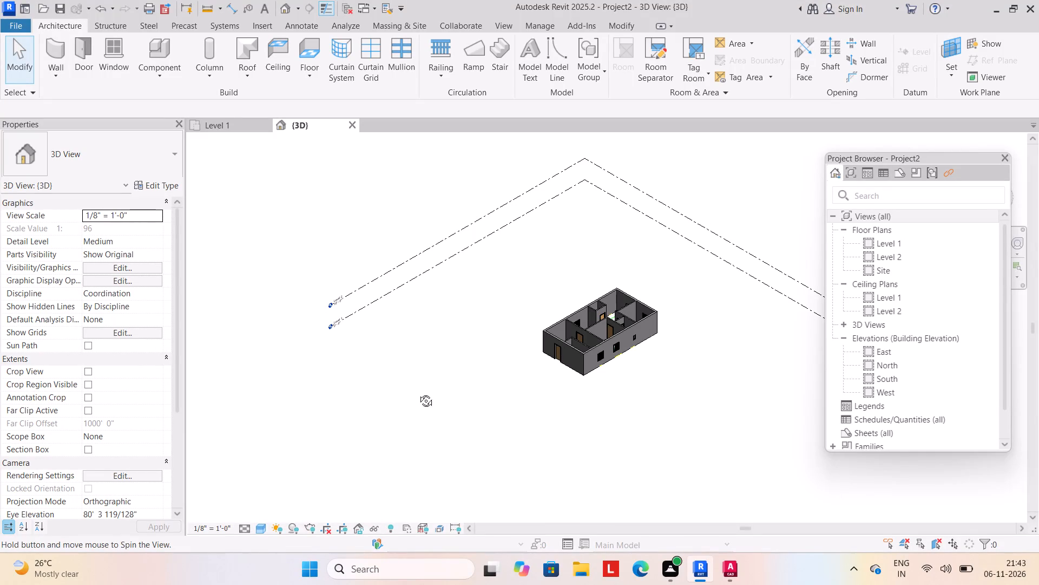
{"action": "middle_click_drag", "start_coordinate": [418, 393], "coordinate": [525, 364], "text": "shift"}
{"action": "scroll", "coordinate": [525, 364], "scroll_direction": "up", "scroll_amount": 1}
{"action": "middle_click_drag", "start_coordinate": [565, 353], "coordinate": [553, 414], "text": "shift"}
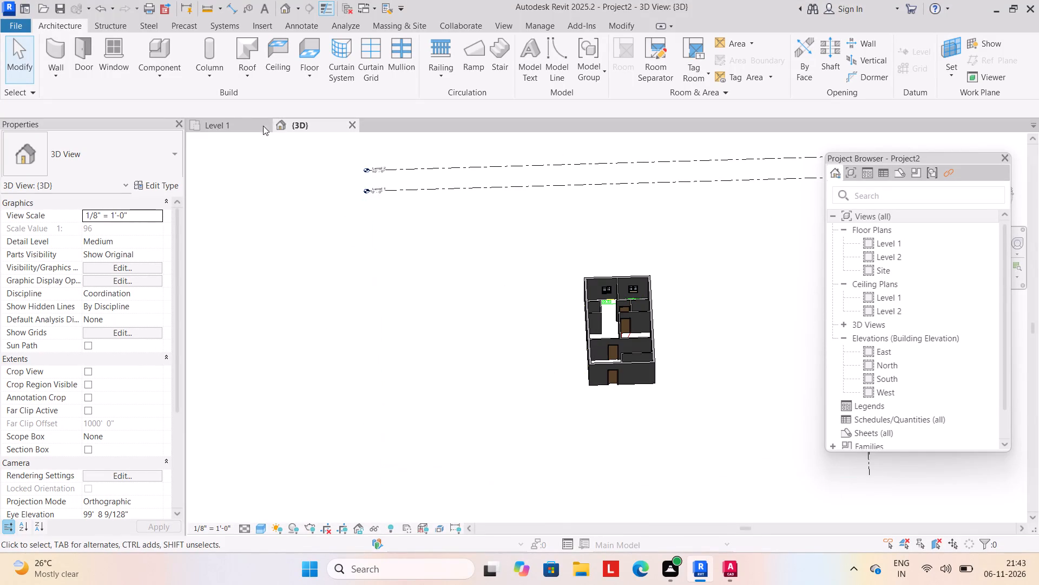
Return to the Level 1 floor plan.
{"action": "left_click", "coordinate": [227, 126]}
{"action": "scroll", "coordinate": [332, 235], "scroll_direction": "down", "scroll_amount": 3}
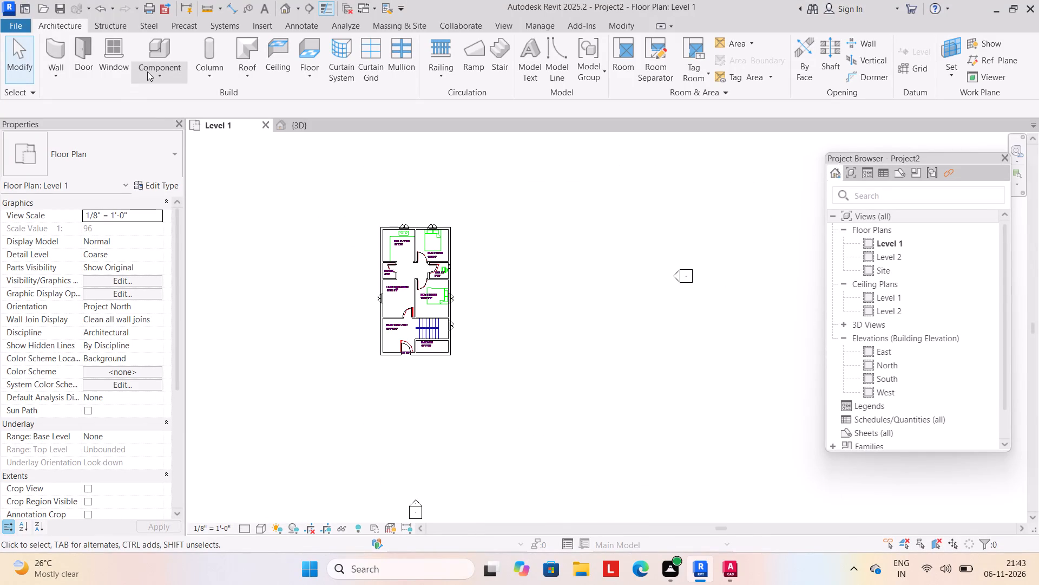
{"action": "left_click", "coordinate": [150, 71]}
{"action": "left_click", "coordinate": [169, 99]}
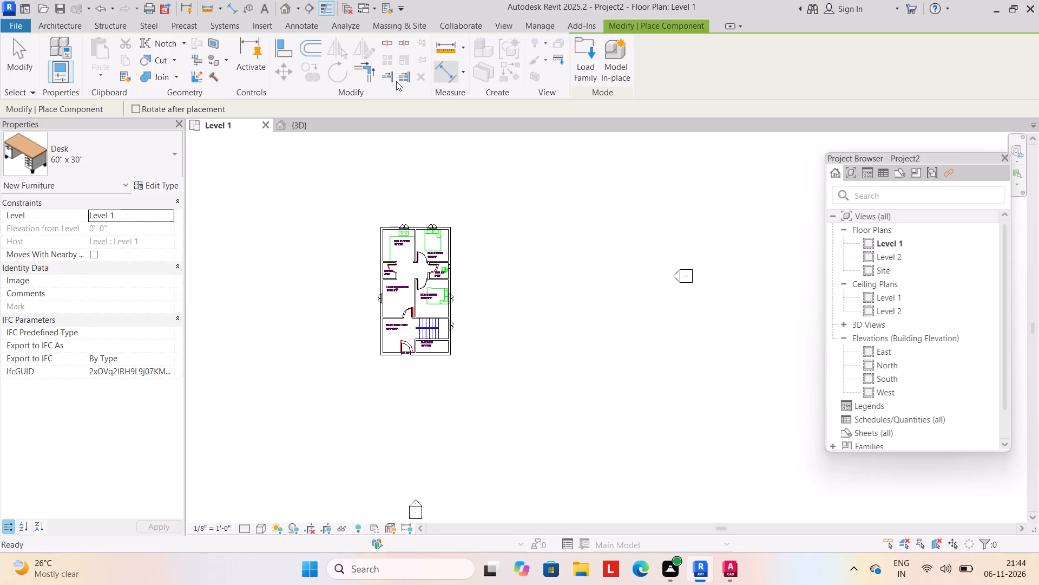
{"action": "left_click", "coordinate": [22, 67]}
Draw a rectangular compound wall of type WALL4.5" around the house, about 45 ft by 68 ft.
{"action": "left_click", "coordinate": [58, 77]}
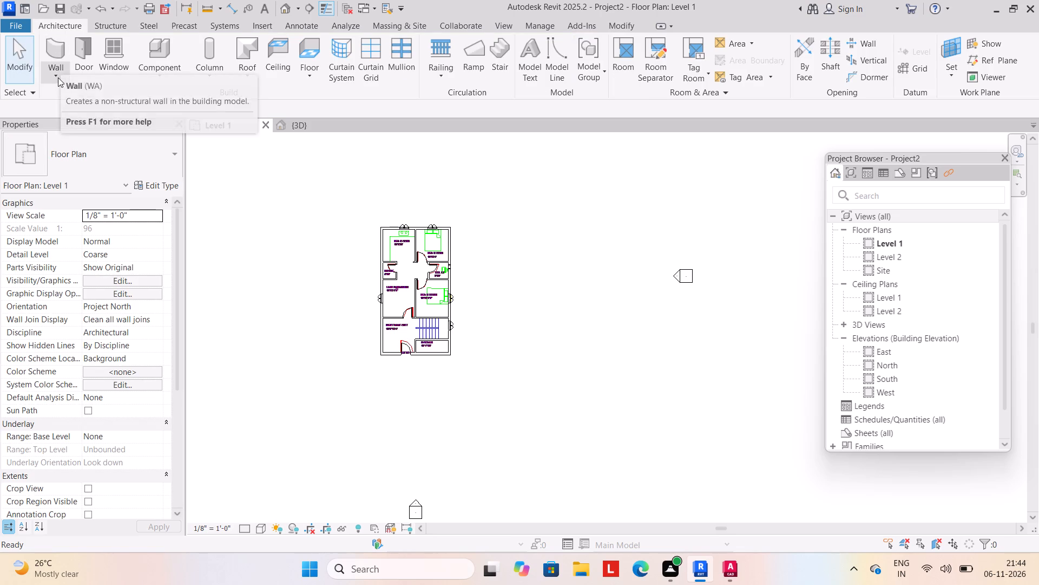
{"action": "left_click", "coordinate": [68, 94]}
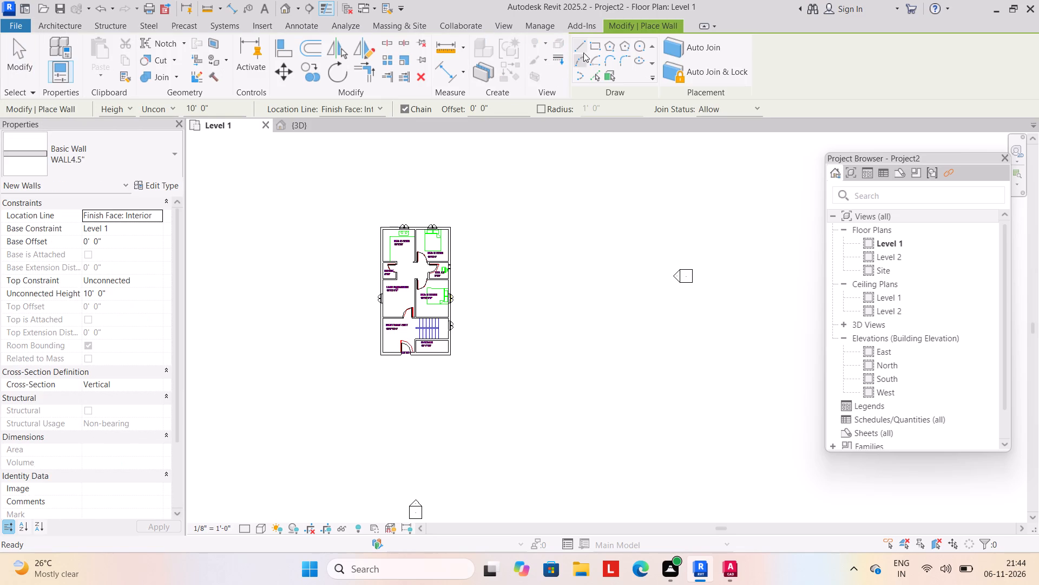
{"action": "left_click", "coordinate": [593, 48]}
{"action": "left_click", "coordinate": [348, 179]}
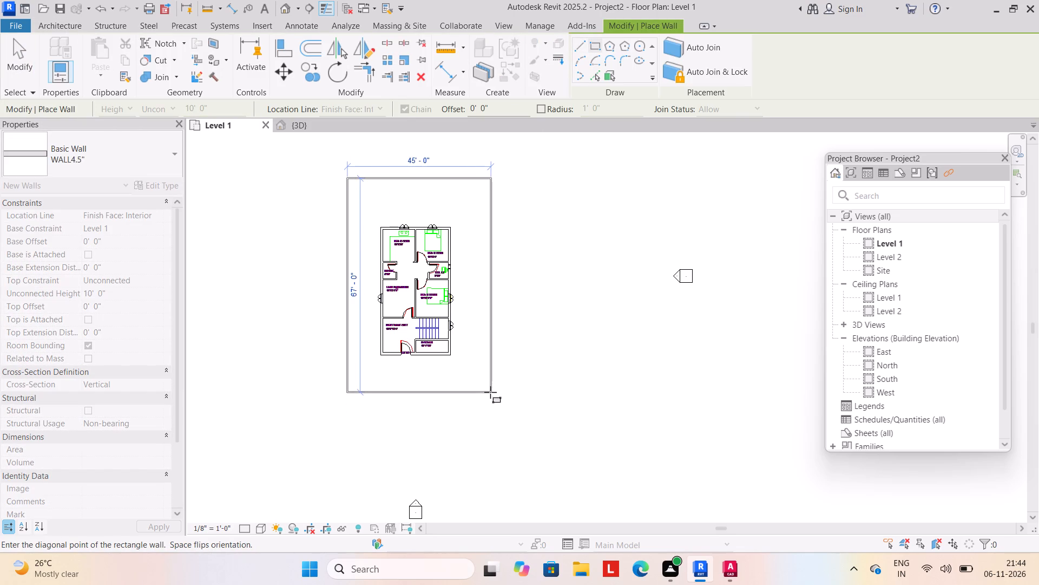
{"action": "left_click", "coordinate": [489, 395]}
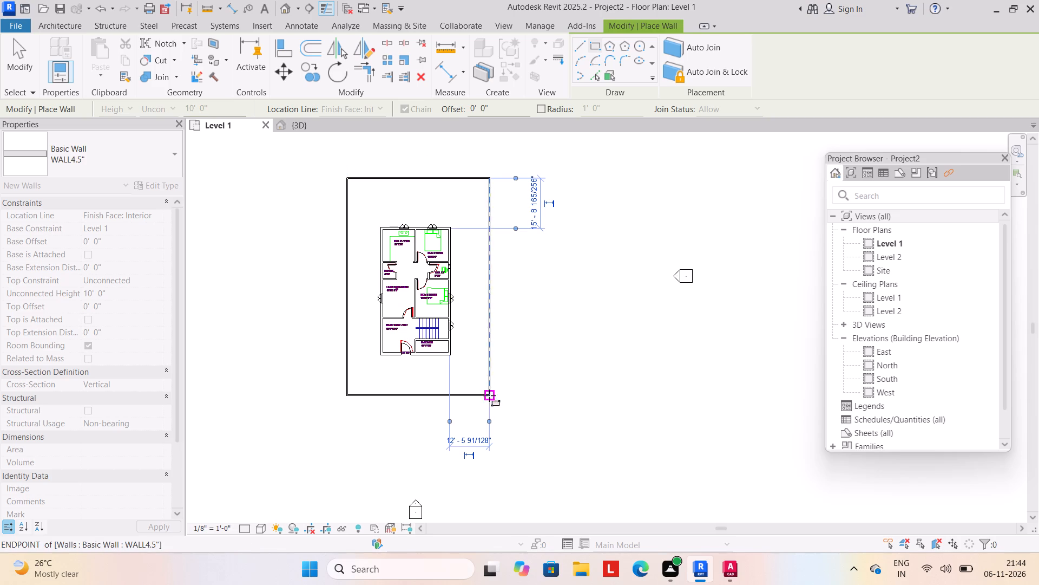
{"action": "left_click", "coordinate": [23, 47]}
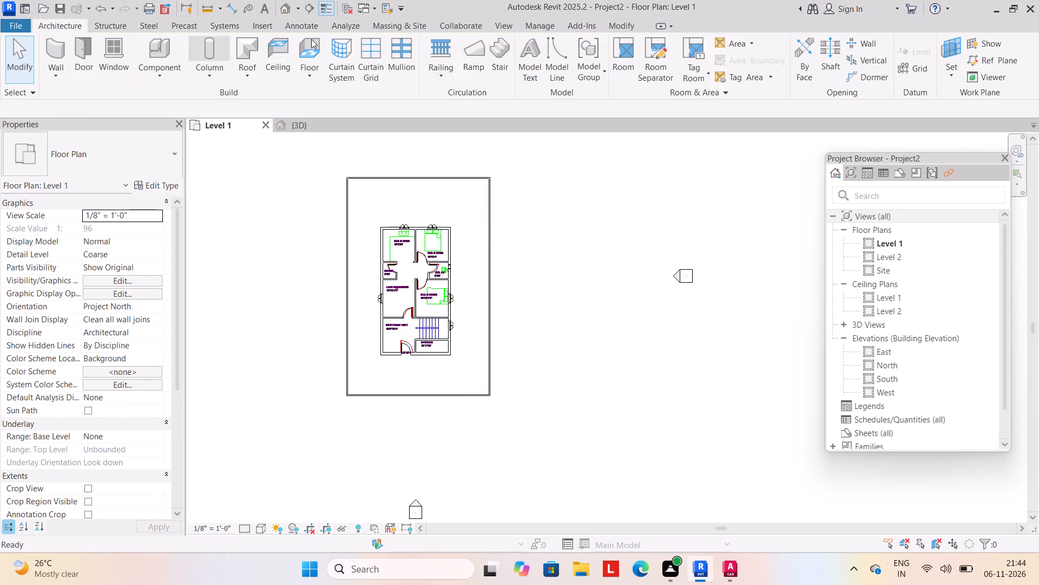
Split the compound wall at two points in front of the house entry and delete the segment between them.
{"action": "left_click", "coordinate": [620, 28]}
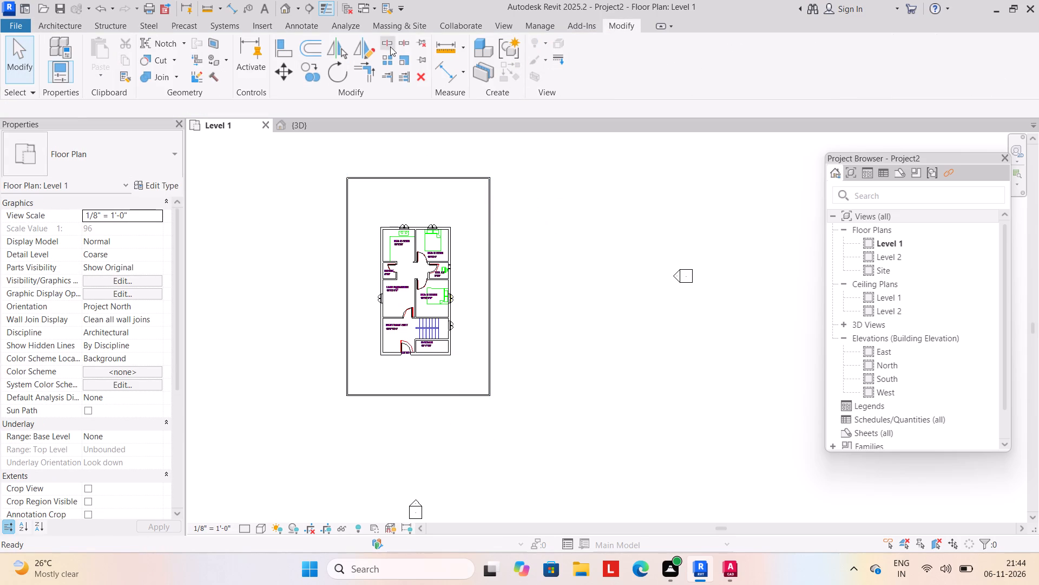
{"action": "left_click", "coordinate": [389, 41]}
{"action": "left_click", "coordinate": [398, 394]}
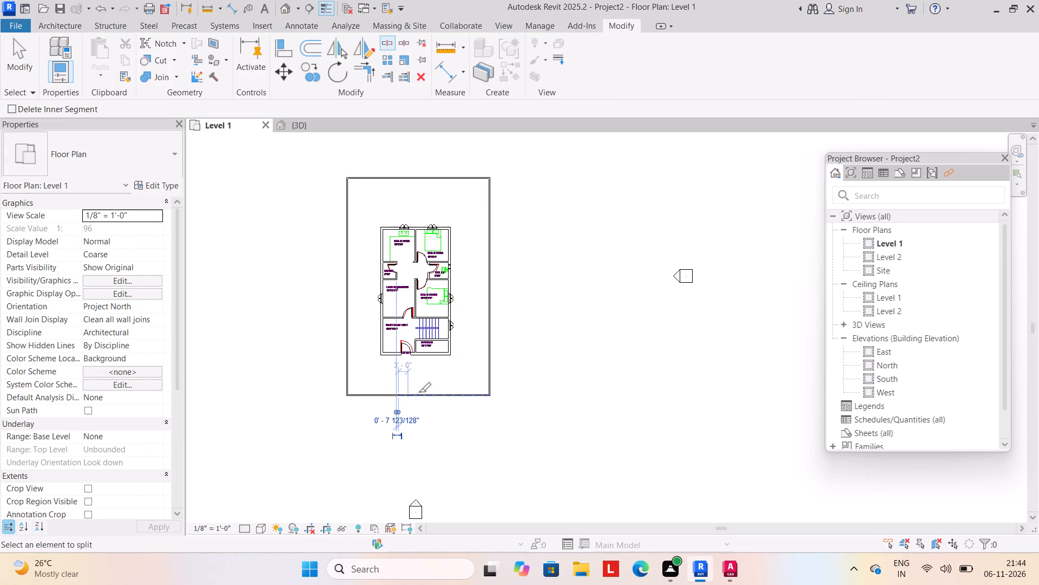
{"action": "left_click", "coordinate": [433, 393]}
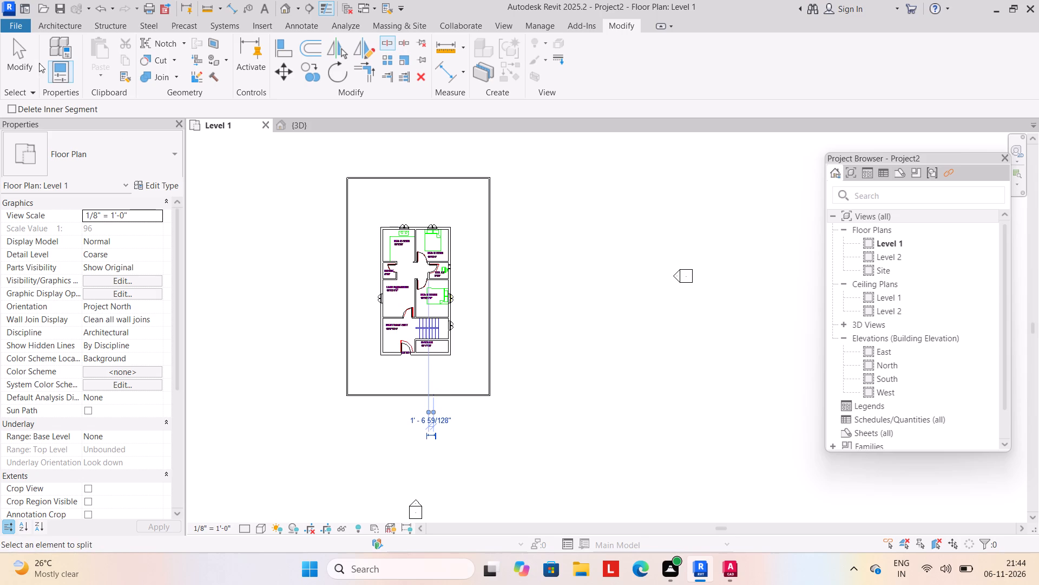
{"action": "left_click", "coordinate": [27, 56]}
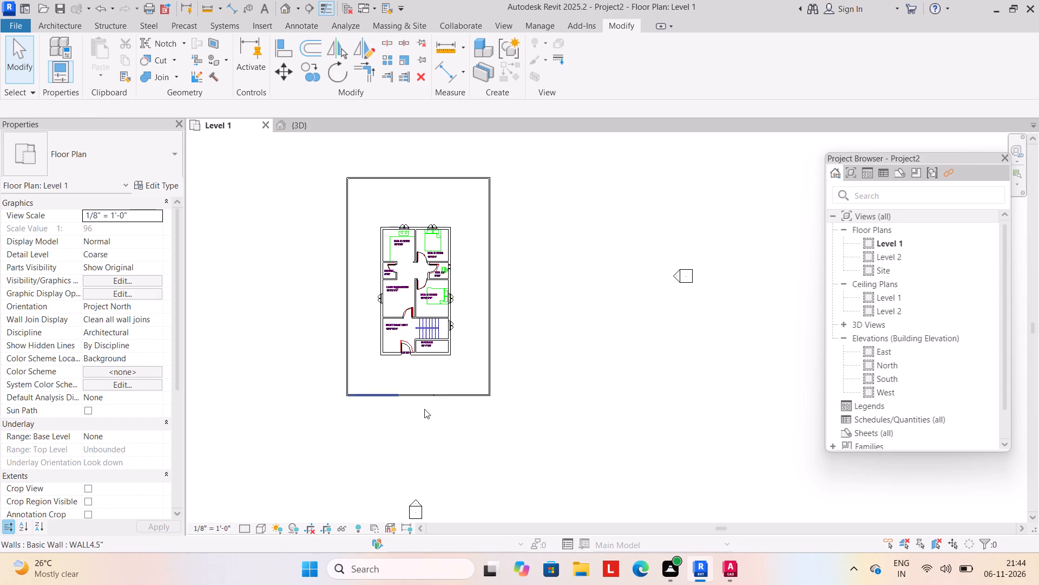
{"action": "left_click", "coordinate": [420, 393]}
{"action": "key", "text": "Delete"}
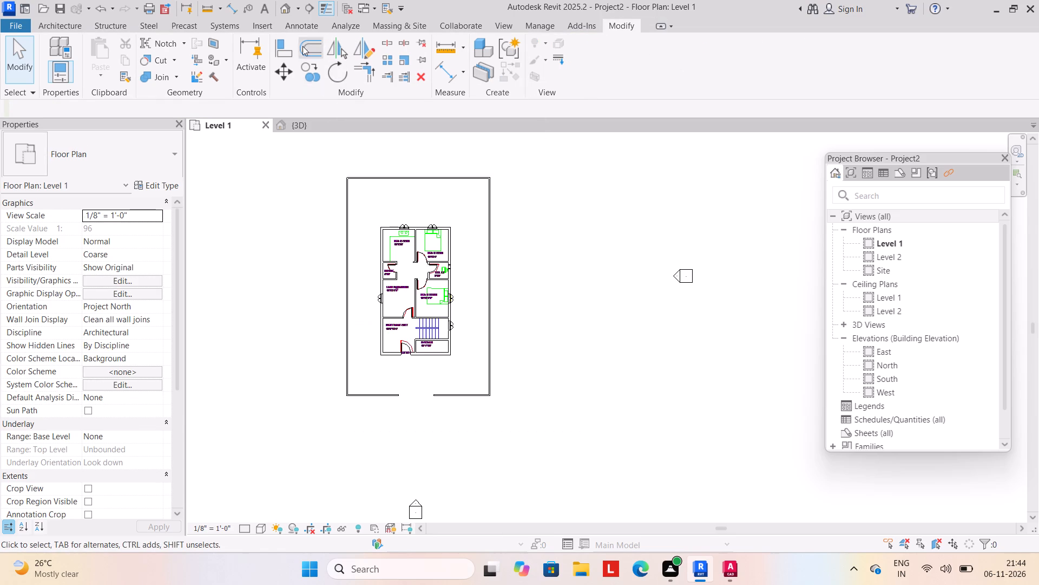
Create a Generic - 12" floor on Level 1 with a rectangular boundary following the outer corners of the compound wall.
{"action": "left_click", "coordinate": [231, 28]}
{"action": "left_click", "coordinate": [72, 30]}
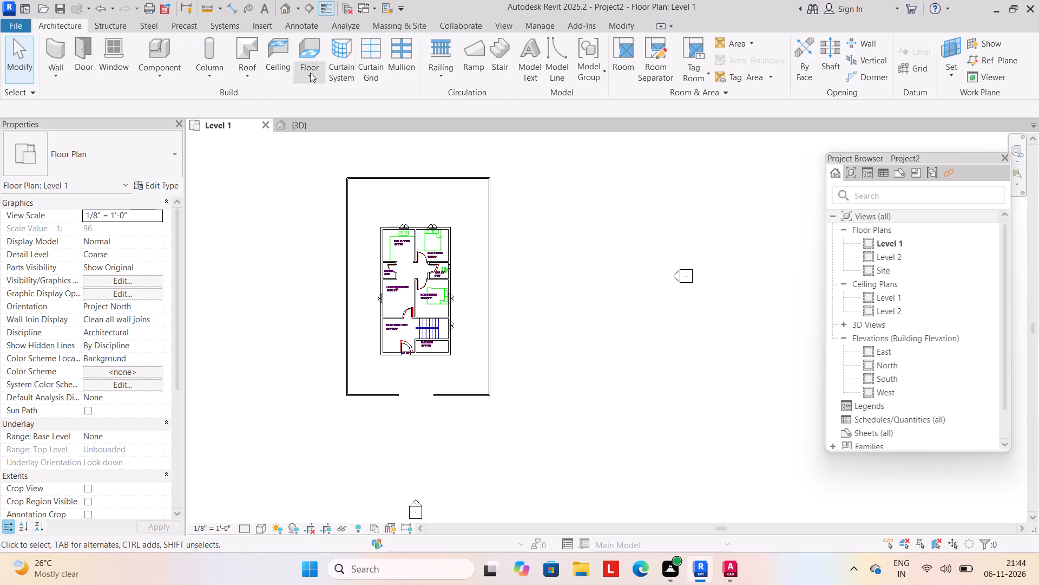
{"action": "left_click", "coordinate": [301, 73]}
{"action": "left_click", "coordinate": [319, 96]}
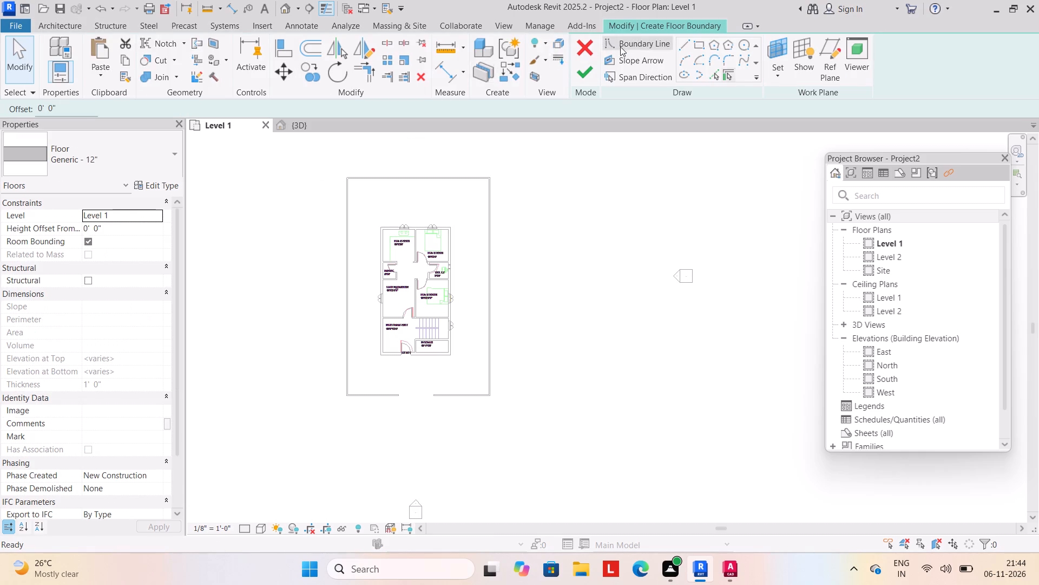
{"action": "left_click", "coordinate": [692, 42]}
{"action": "left_click", "coordinate": [703, 44]}
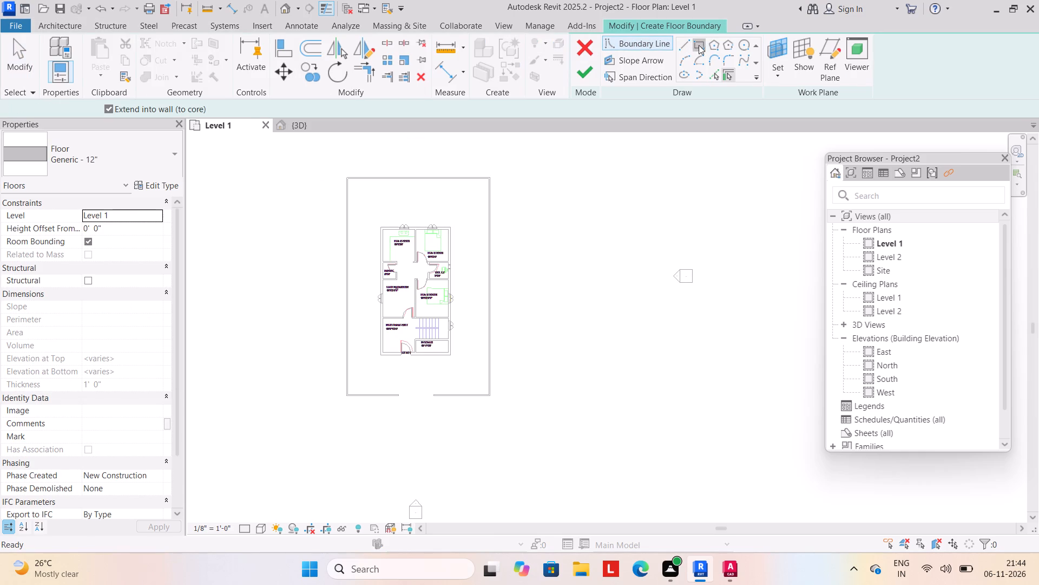
{"action": "scroll", "coordinate": [345, 175], "scroll_direction": "up", "scroll_amount": 5}
{"action": "left_click", "coordinate": [348, 175]}
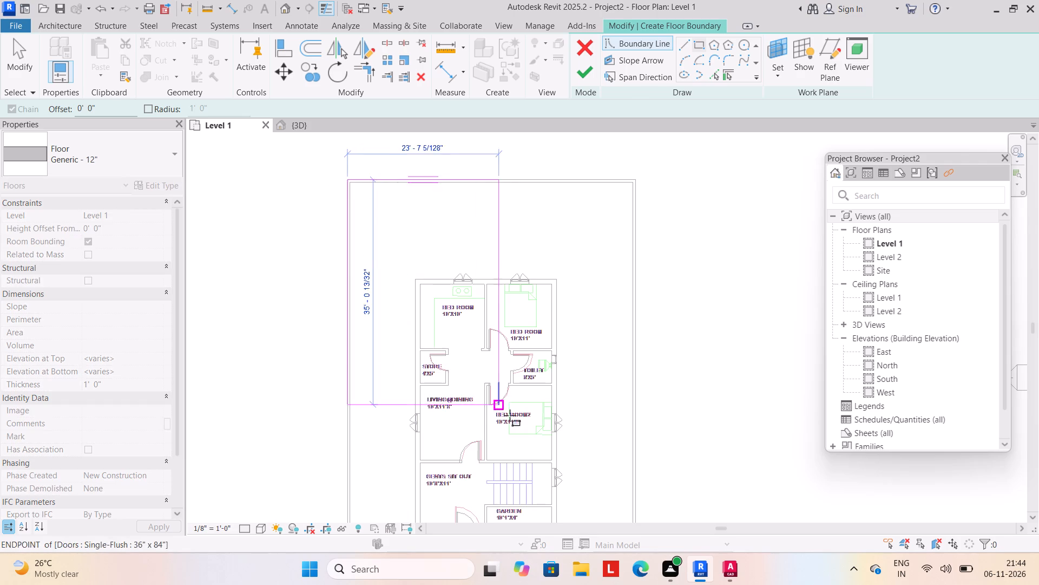
{"action": "scroll", "coordinate": [515, 424], "scroll_direction": "down", "scroll_amount": 3}
{"action": "middle_click_drag", "start_coordinate": [515, 424], "coordinate": [489, 313]}
{"action": "scroll", "coordinate": [589, 461], "scroll_direction": "up", "scroll_amount": 4}
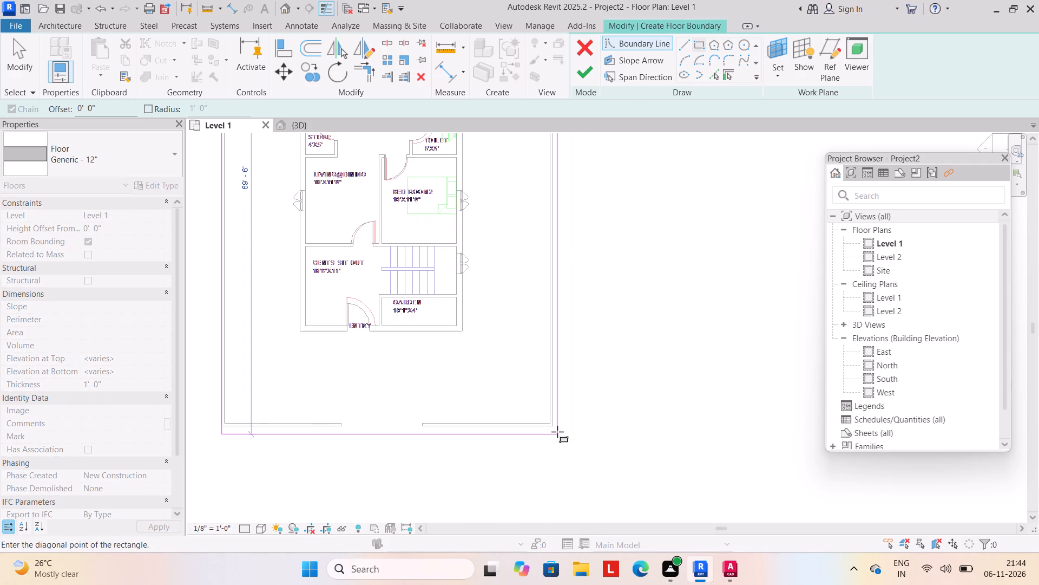
{"action": "left_click", "coordinate": [555, 430]}
{"action": "left_click", "coordinate": [577, 71]}
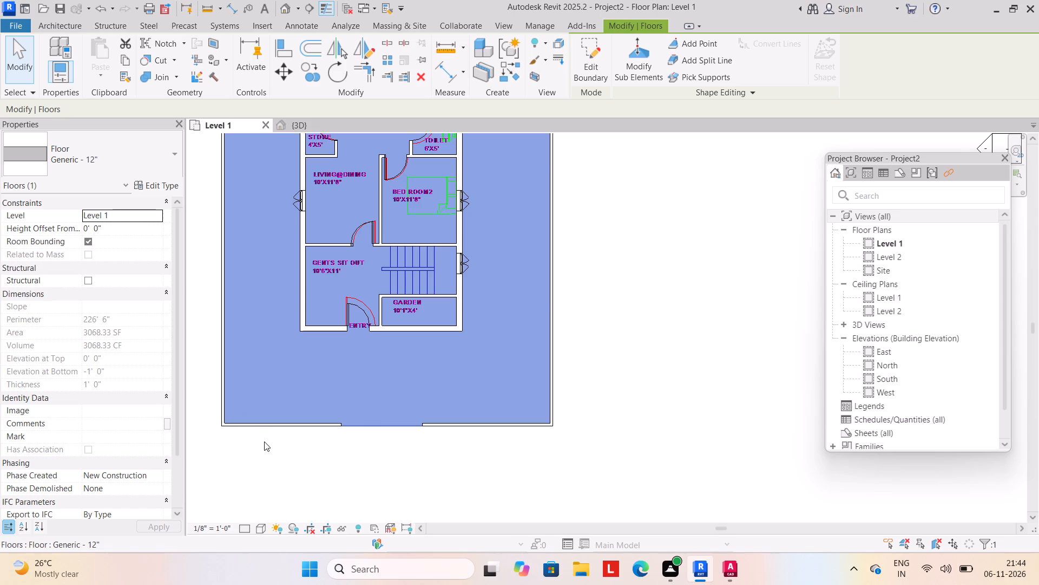
Set the structure layer thickness of the new floor's type to 6".
{"action": "left_click", "coordinate": [162, 184]}
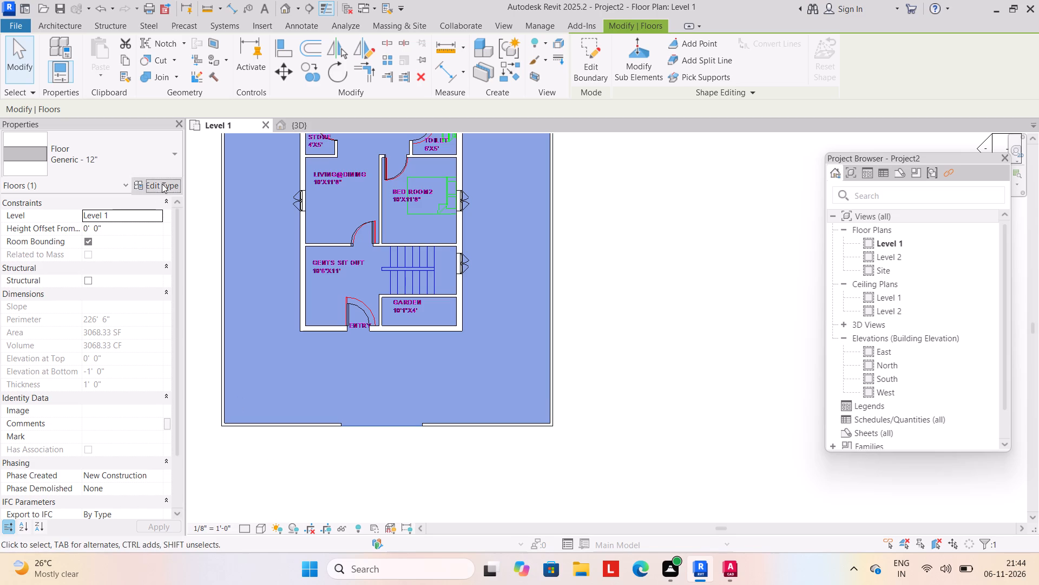
{"action": "left_click", "coordinate": [607, 253]}
{"action": "left_click", "coordinate": [564, 256]}
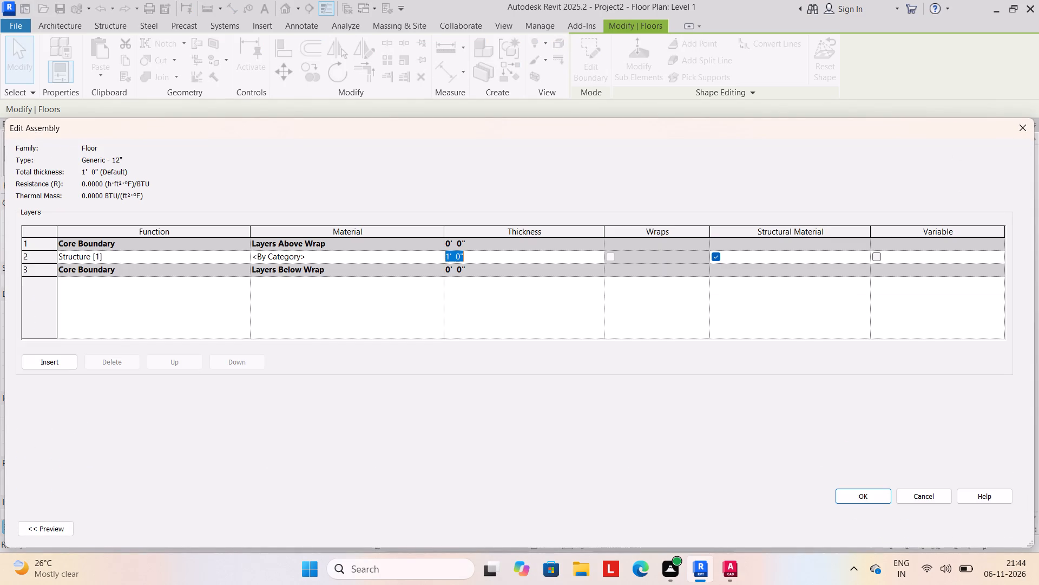
{"action": "type", "text": "6\""}
{"action": "left_click", "coordinate": [876, 498]}
{"action": "left_click", "coordinate": [1001, 525]}
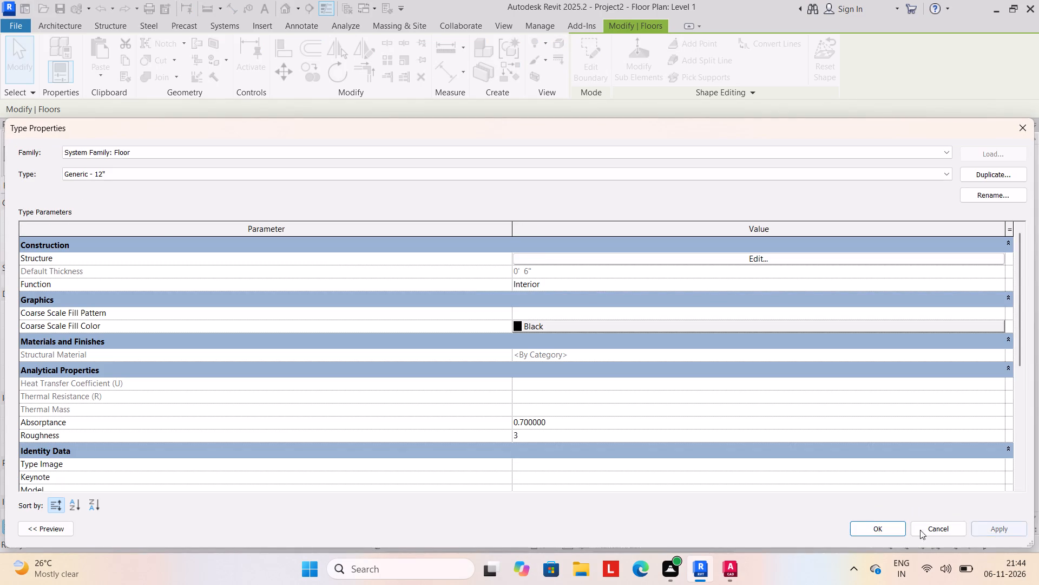
{"action": "left_click", "coordinate": [873, 529]}
{"action": "left_click", "coordinate": [727, 454]}
Create a Generic - 12" footprint roof on Level 2 without slope, rectangular with a 2' offset around the house, and attach the walls to it.
{"action": "scroll", "coordinate": [710, 448], "scroll_direction": "down", "scroll_amount": 4}
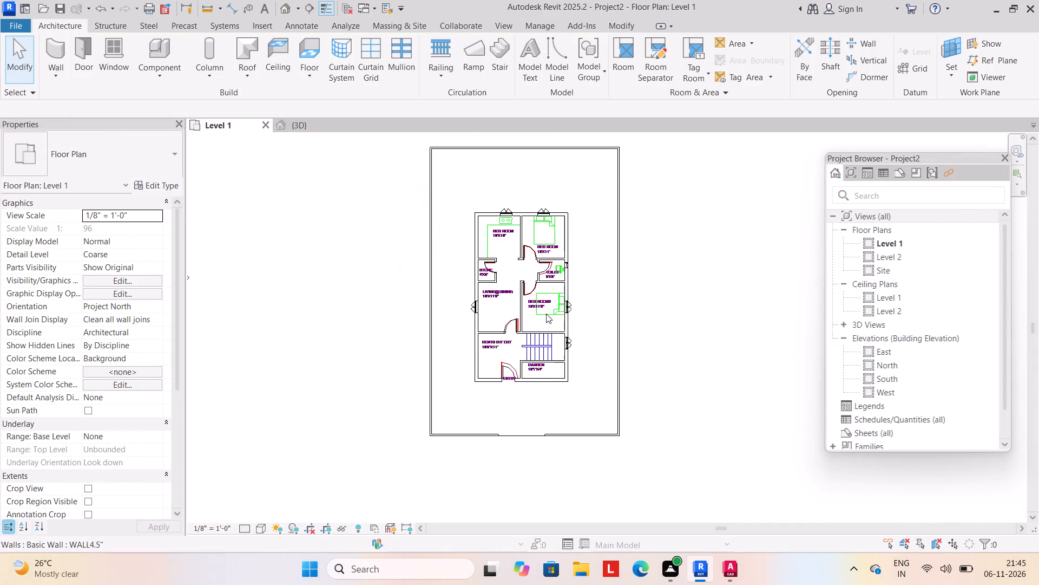
{"action": "middle_click_drag", "start_coordinate": [519, 304], "coordinate": [477, 330]}
{"action": "scroll", "coordinate": [520, 314], "scroll_direction": "up", "scroll_amount": 3}
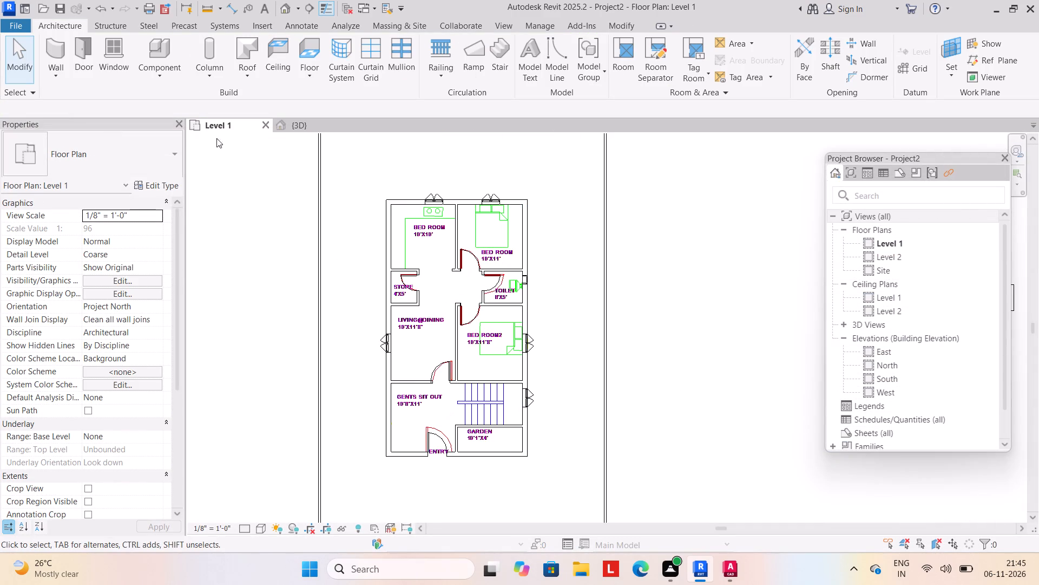
{"action": "left_click", "coordinate": [247, 76]}
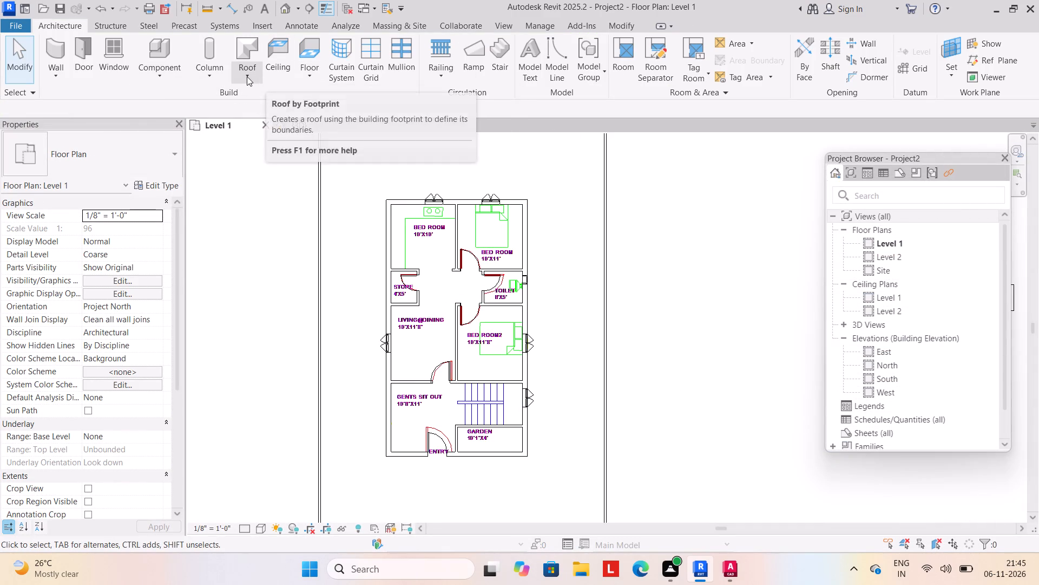
{"action": "left_click", "coordinate": [268, 97]}
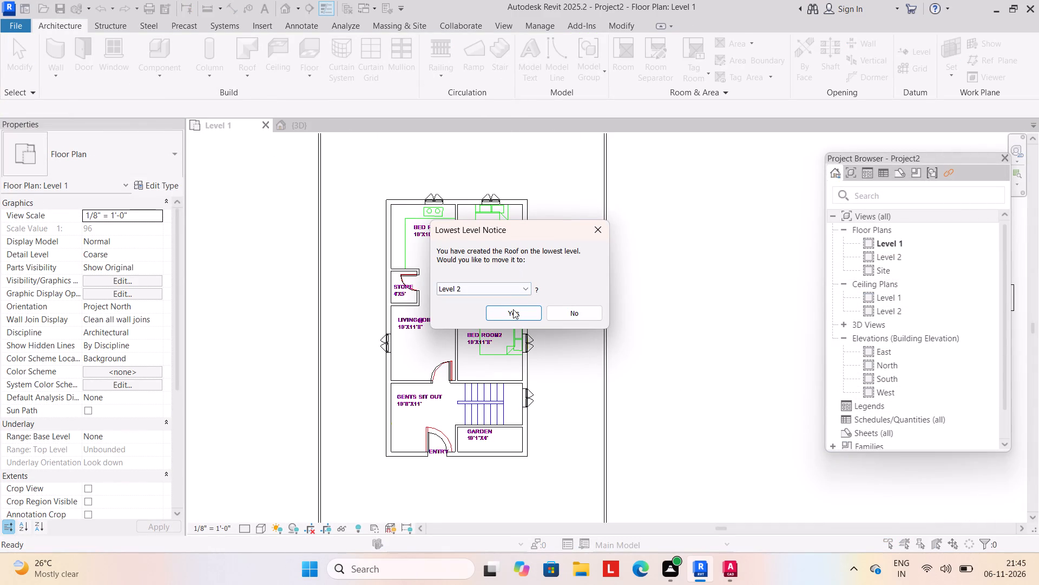
{"action": "left_click_drag", "start_coordinate": [512, 313], "coordinate": [511, 305]}
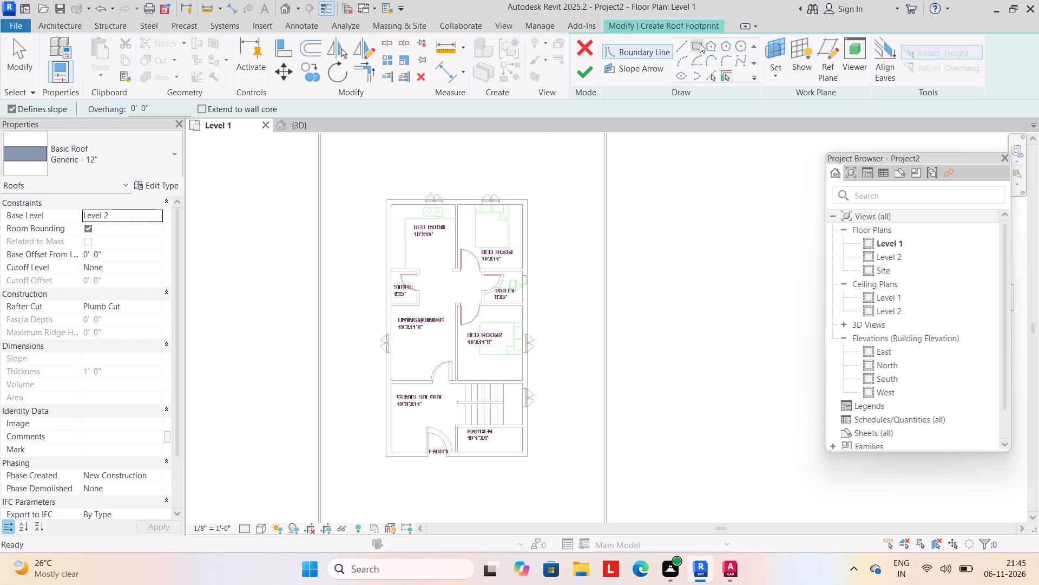
{"action": "left_click", "coordinate": [700, 43]}
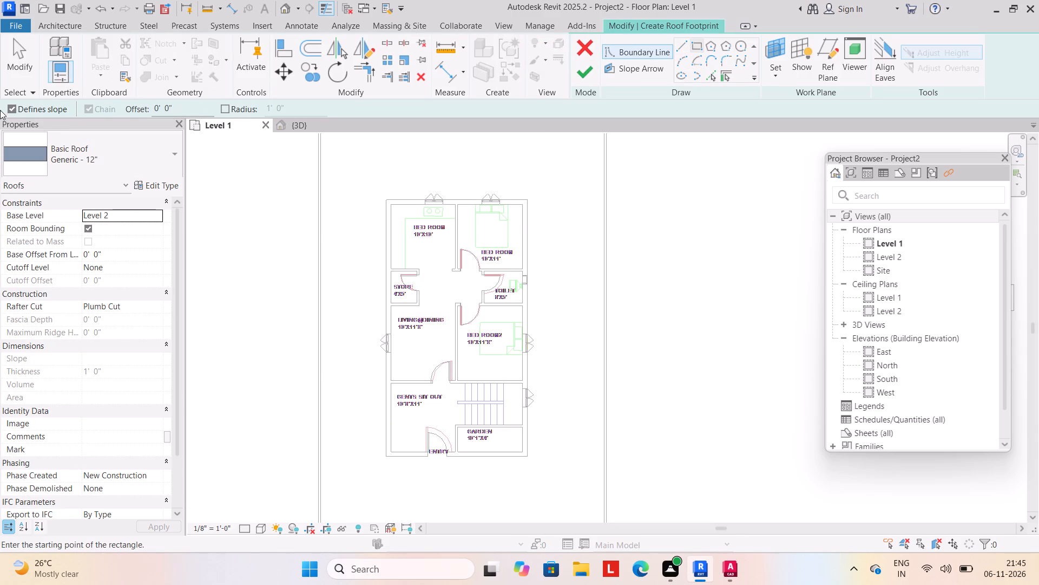
{"action": "left_click", "coordinate": [9, 108]}
{"action": "left_click", "coordinate": [185, 109]}
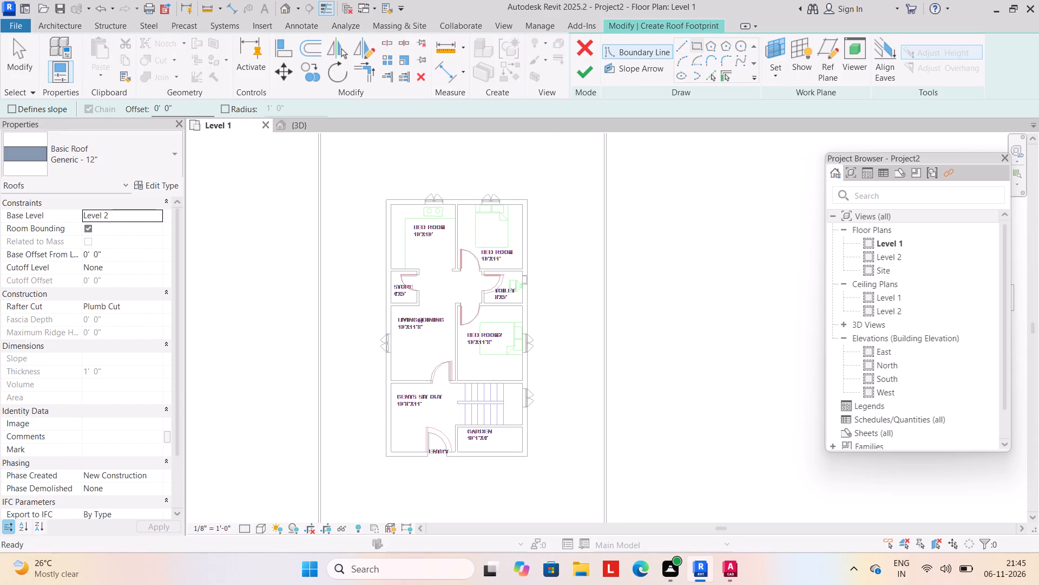
{"action": "key", "text": "BackSpace"}
{"action": "key", "text": "BackSpace"}
{"action": "key", "text": "BackSpace"}
{"action": "key", "text": "BackSpace"}
{"action": "key", "text": "BackSpace"}
{"action": "key", "text": "BackSpace"}
{"action": "key", "text": "BackSpace"}
{"action": "key", "text": "BackSpace"}
{"action": "key", "text": "BackSpace"}
{"action": "type", "text": "2'"}
{"action": "key", "text": "Return"}
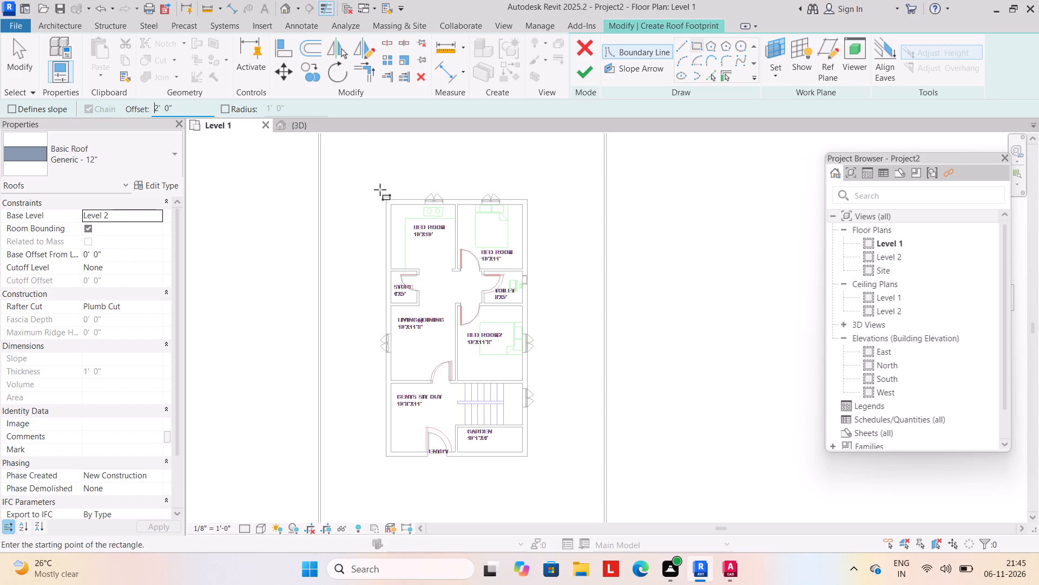
{"action": "left_click", "coordinate": [383, 195]}
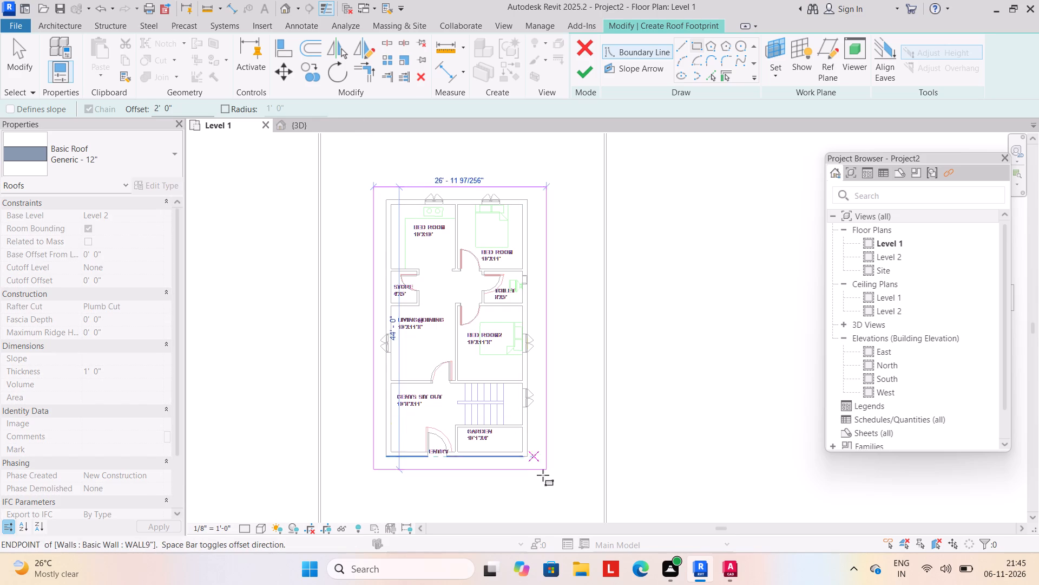
{"action": "left_click", "coordinate": [530, 456]}
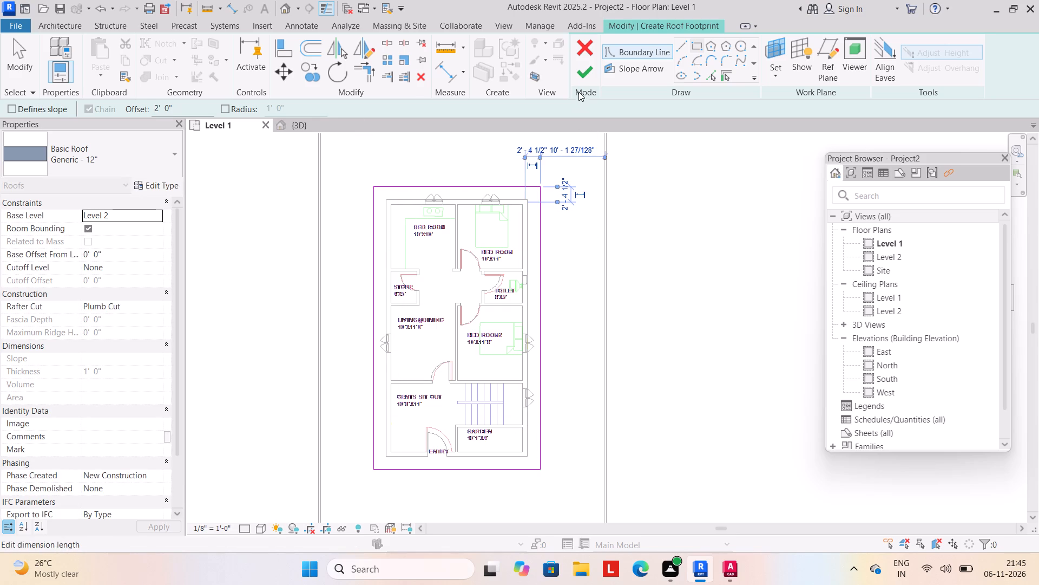
{"action": "left_click", "coordinate": [583, 81]}
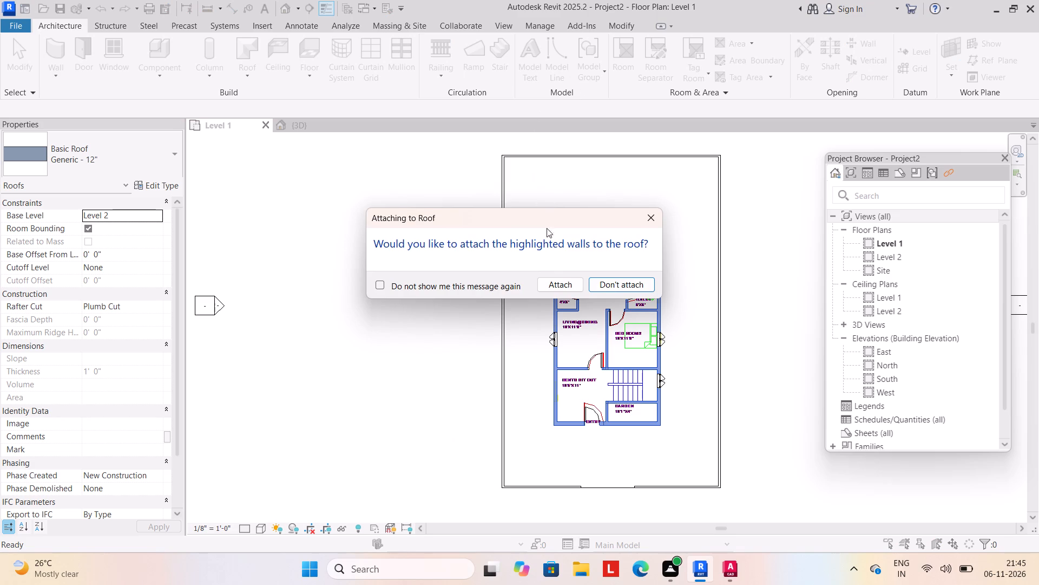
{"action": "left_click", "coordinate": [551, 282]}
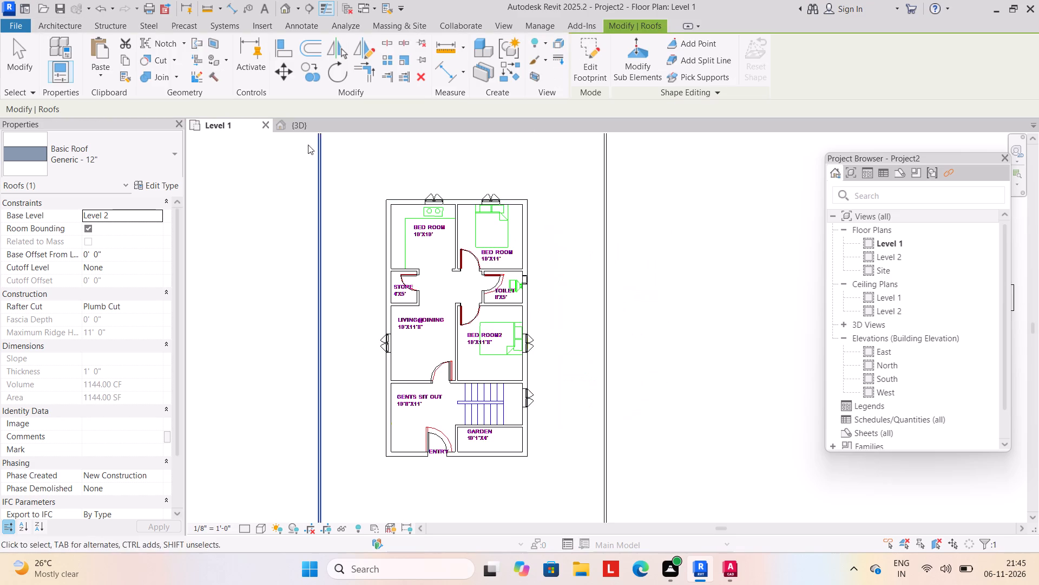
Set the structure layer thickness of the new roof's type to 6".
{"action": "left_click", "coordinate": [292, 125]}
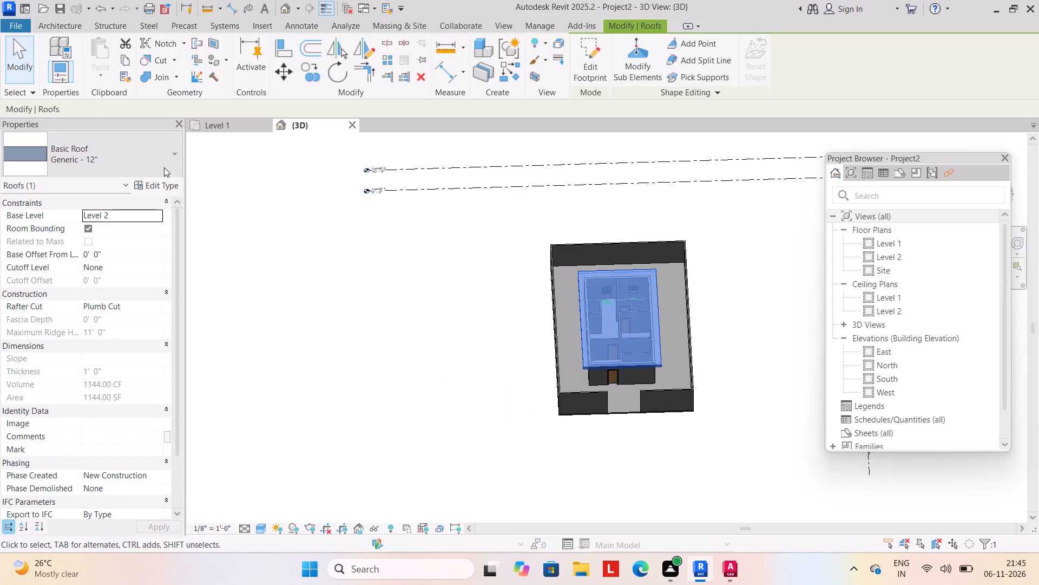
{"action": "left_click", "coordinate": [165, 184]}
{"action": "left_click", "coordinate": [681, 254]}
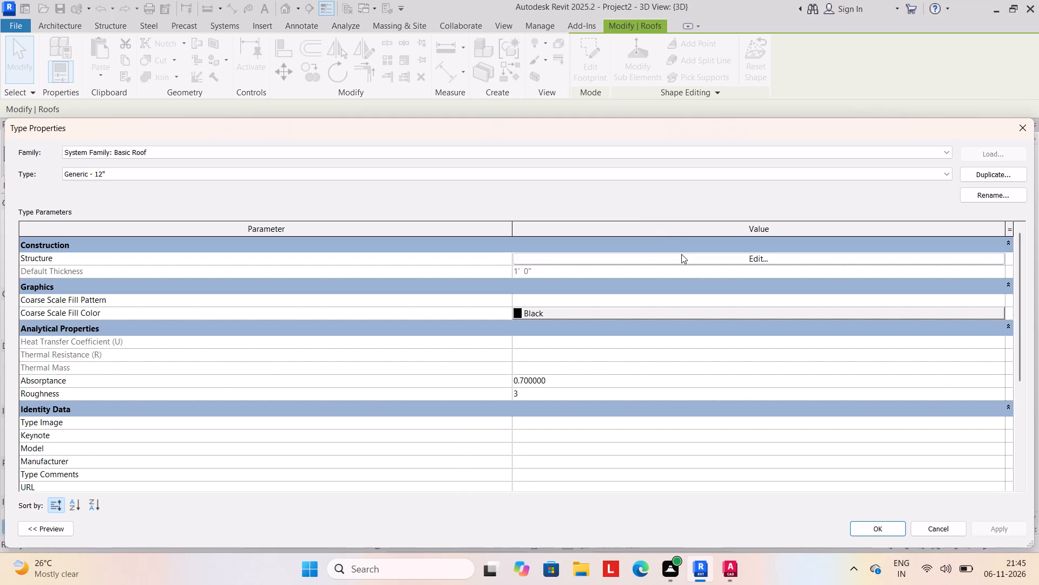
{"action": "left_click", "coordinate": [596, 254]}
{"action": "type", "text": "6\""}
{"action": "left_click", "coordinate": [853, 490]}
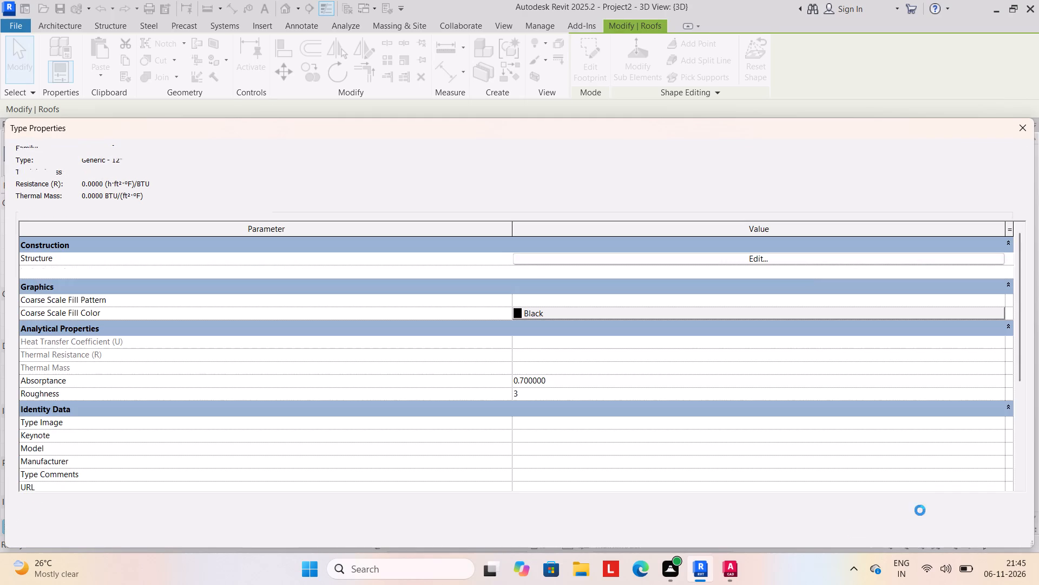
{"action": "left_click", "coordinate": [988, 525]}
{"action": "left_click", "coordinate": [887, 530]}
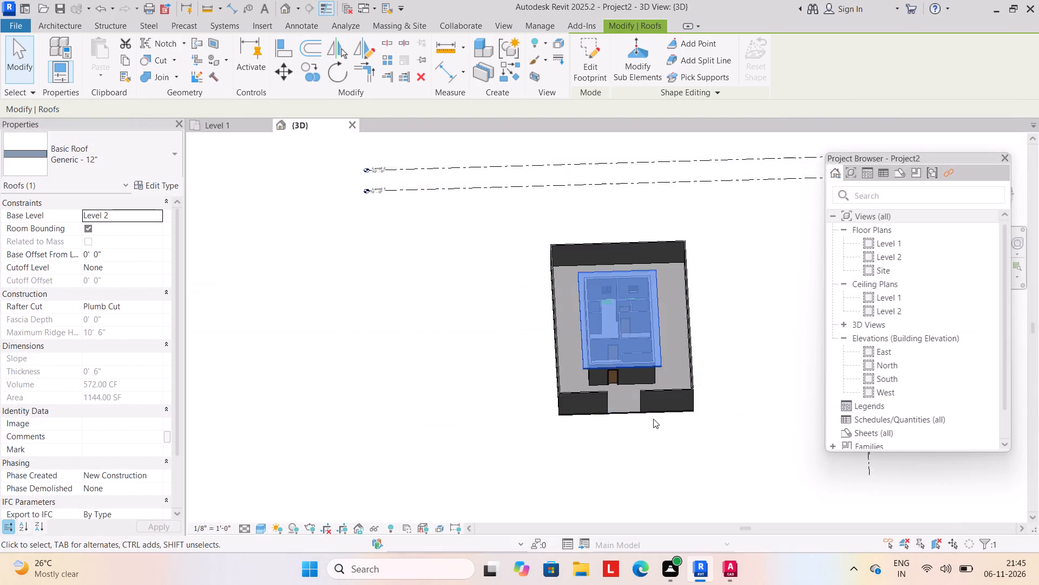
Set the unconnected height of all five compound wall segments to 5'.
{"action": "scroll", "coordinate": [653, 419], "scroll_direction": "down", "scroll_amount": 3}
{"action": "middle_click_drag", "start_coordinate": [641, 419], "coordinate": [456, 400]}
{"action": "left_click", "coordinate": [409, 440]}
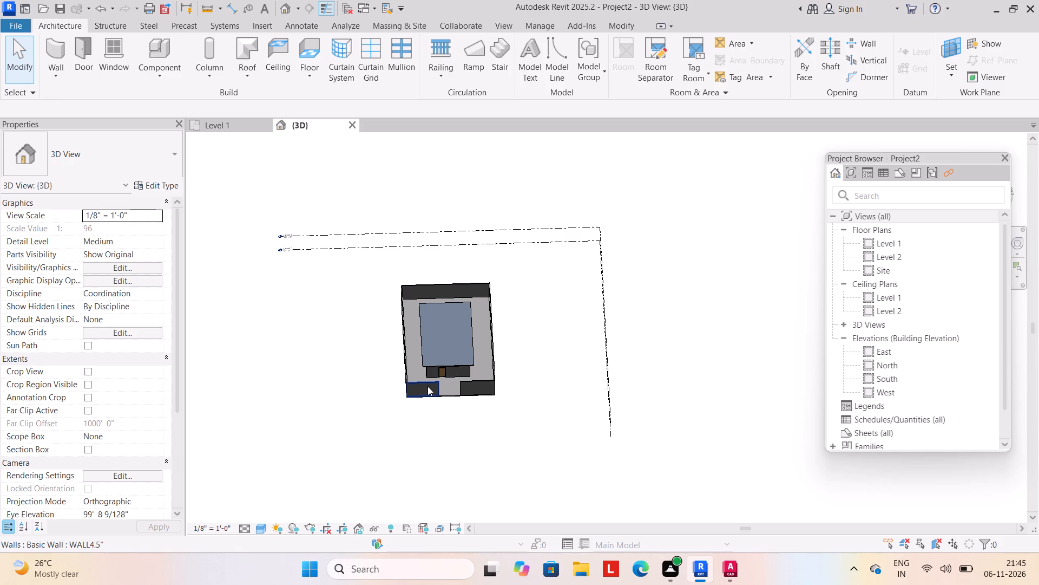
{"action": "left_click", "coordinate": [428, 386]}
{"action": "left_click_drag", "start_coordinate": [403, 340], "coordinate": [403, 329], "text": "ctrl"}
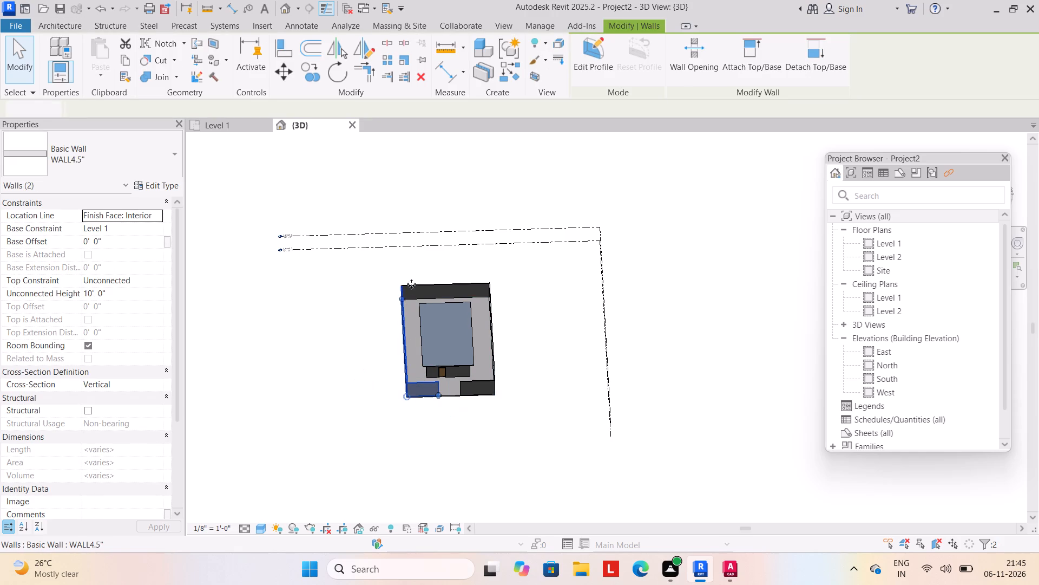
{"action": "left_click", "coordinate": [412, 283], "text": "ctrl"}
{"action": "left_click", "coordinate": [493, 328], "text": "ctrl"}
{"action": "left_click", "coordinate": [485, 380], "text": "ctrl"}
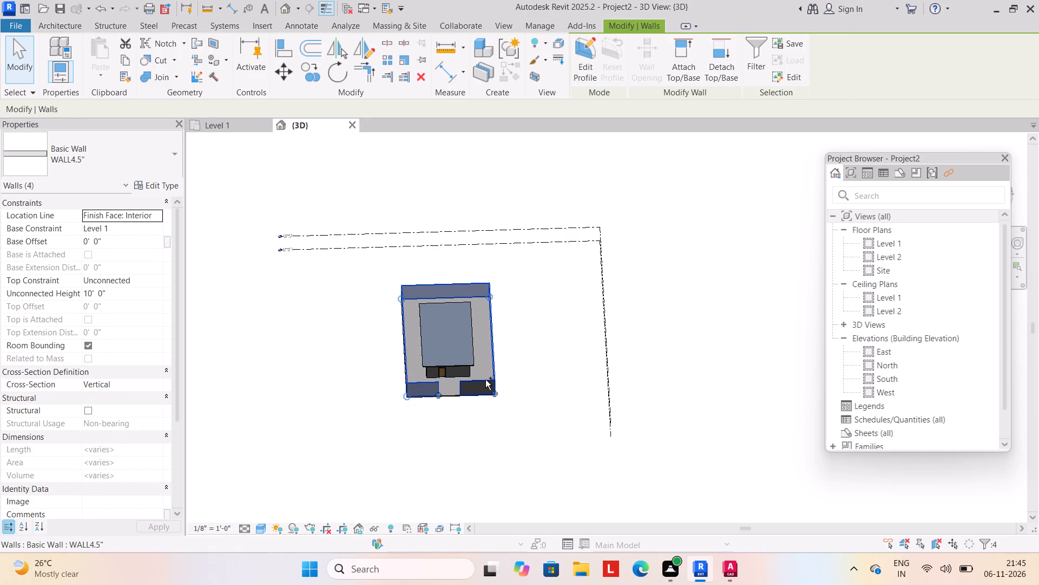
{"action": "left_click", "coordinate": [146, 293]}
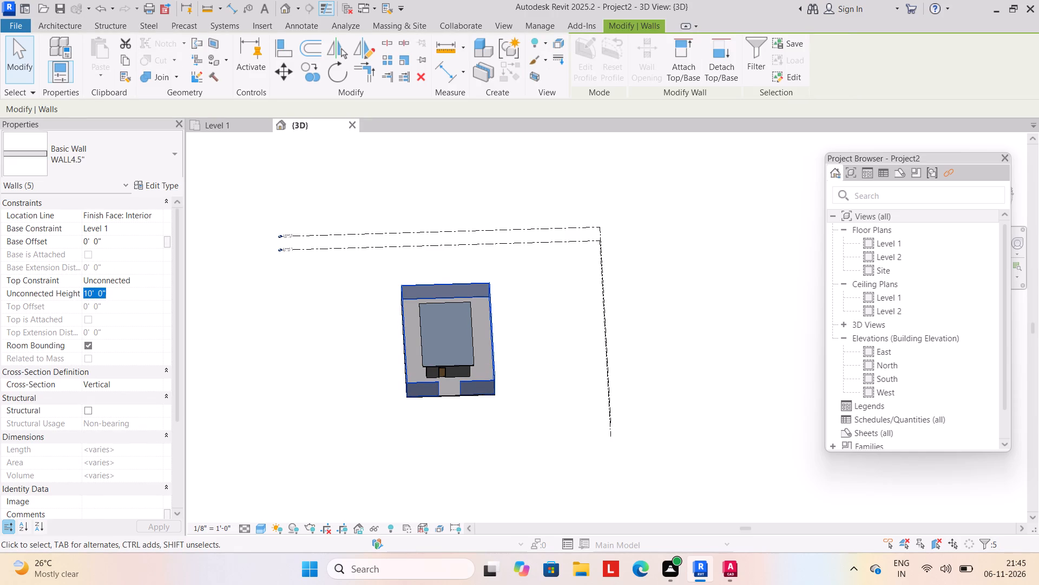
{"action": "key", "text": "5"}
{"action": "key", "text": "apostrophe"}
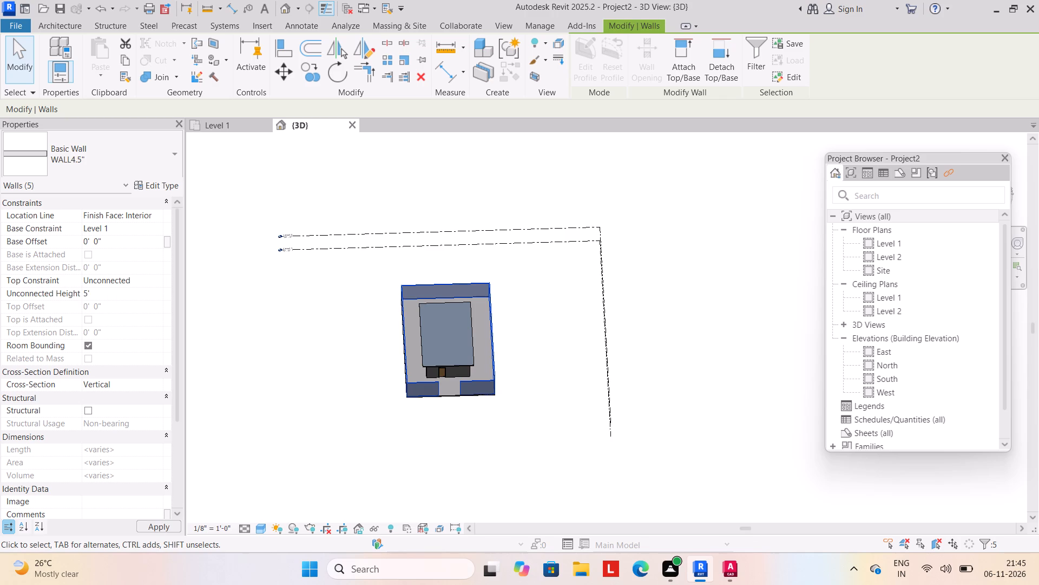
{"action": "key", "text": "Return"}
{"action": "left_click", "coordinate": [254, 361]}
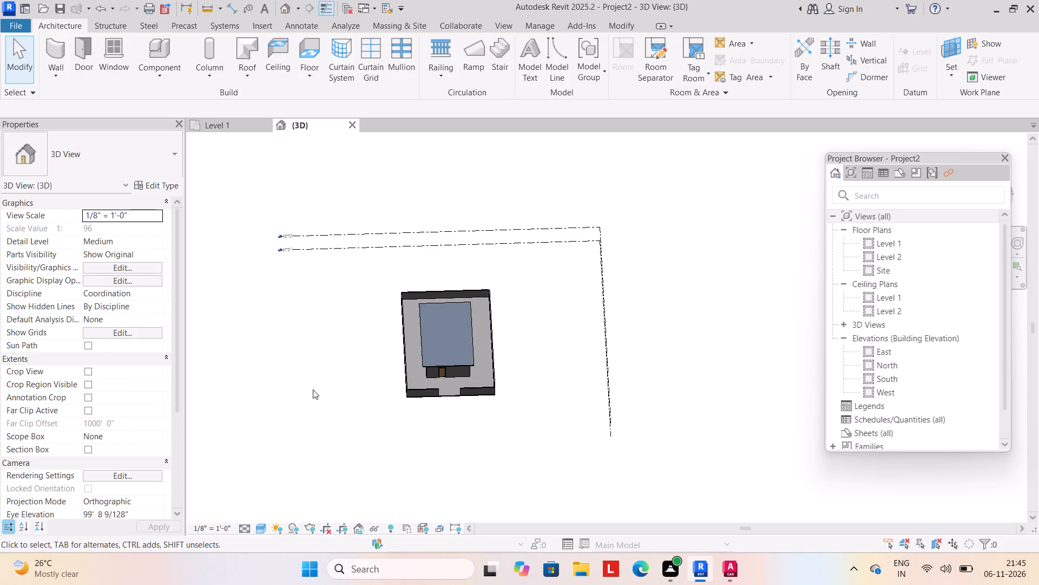
Set the sill height of the small toilet window on the house's side wall to 7'.
{"action": "middle_click_drag", "start_coordinate": [463, 396], "coordinate": [459, 342], "text": "shift"}
{"action": "scroll", "coordinate": [454, 386], "scroll_direction": "up", "scroll_amount": 5}
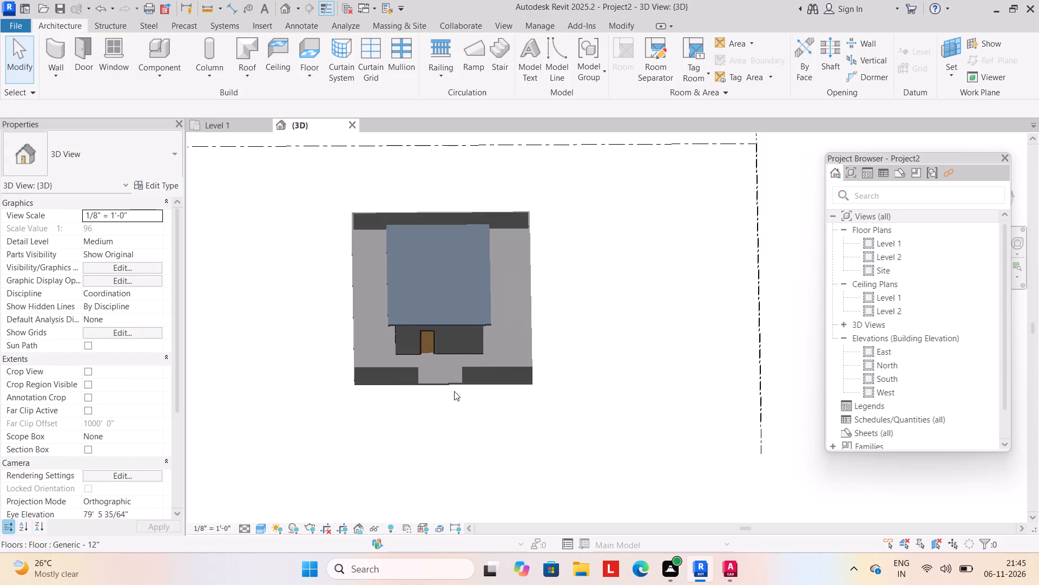
{"action": "middle_click_drag", "start_coordinate": [453, 394], "coordinate": [451, 353]}
{"action": "scroll", "coordinate": [446, 375], "scroll_direction": "up", "scroll_amount": 1, "text": "shift"}
{"action": "middle_click_drag", "start_coordinate": [477, 372], "coordinate": [465, 380]}
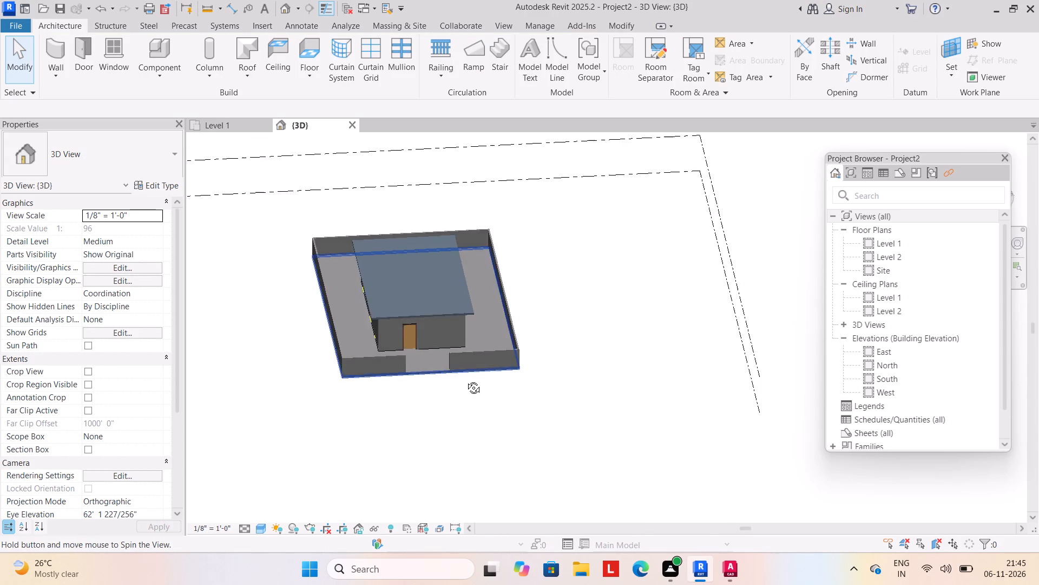
{"action": "middle_click_drag", "start_coordinate": [465, 380], "coordinate": [298, 377]}
{"action": "scroll", "coordinate": [350, 327], "scroll_direction": "up", "scroll_amount": 1}
{"action": "left_click", "coordinate": [451, 305]}
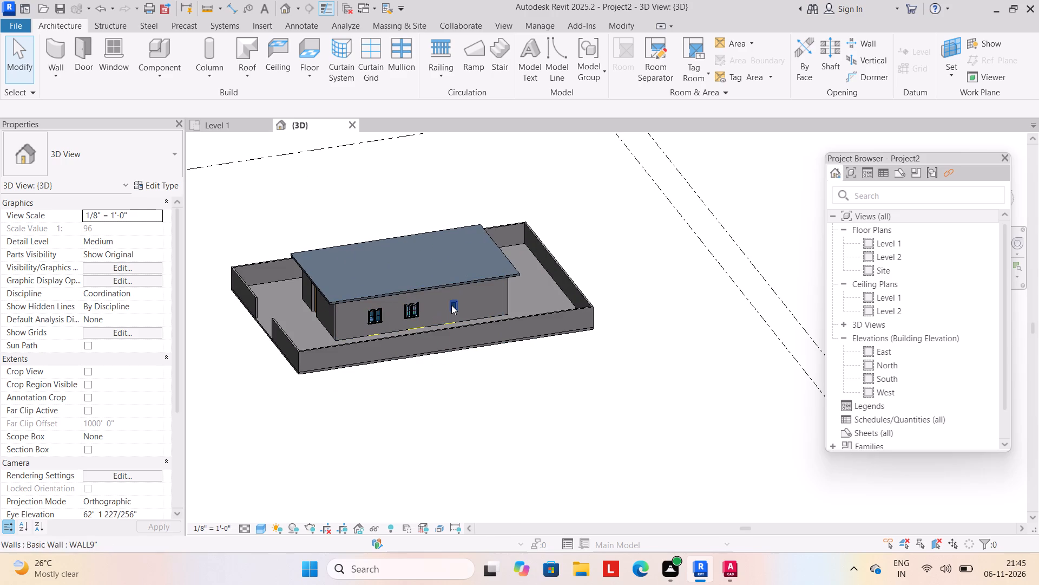
{"action": "left_click", "coordinate": [129, 228]}
{"action": "type", "text": "7'"}
{"action": "key", "text": "Return"}
{"action": "left_click", "coordinate": [327, 440]}
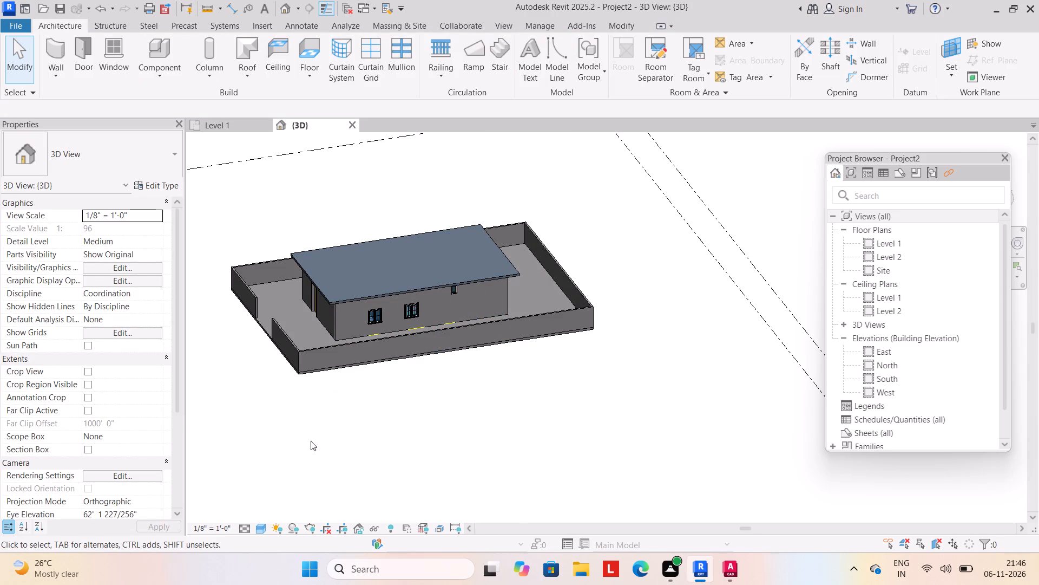
Load the gate_7956.0002 family and place it on Level 1 in the front opening of the compound wall.
{"action": "middle_click_drag", "start_coordinate": [305, 439], "coordinate": [573, 483], "text": "shift"}
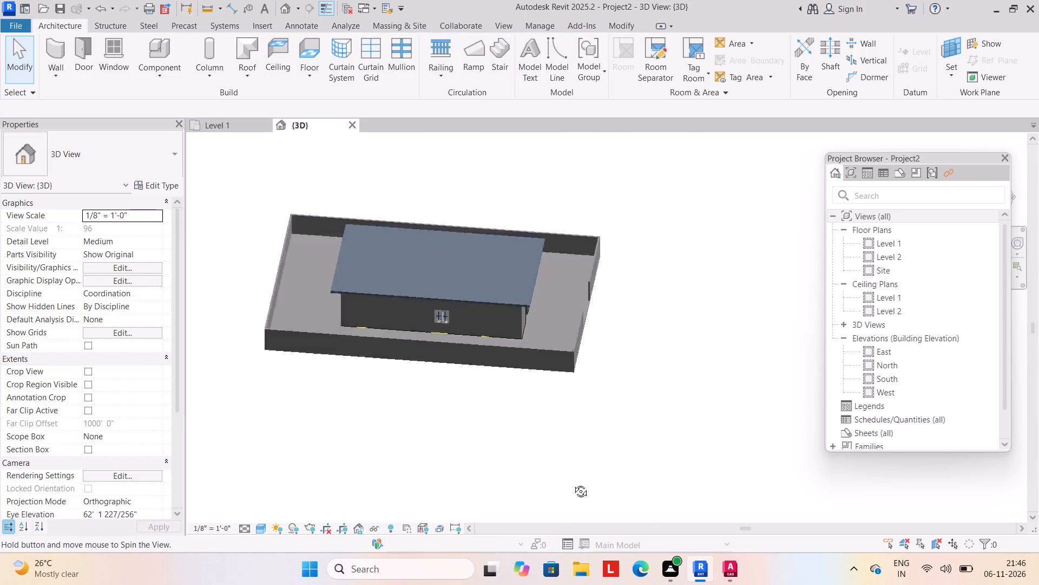
{"action": "middle_click_drag", "start_coordinate": [573, 483], "coordinate": [454, 426], "text": "shift"}
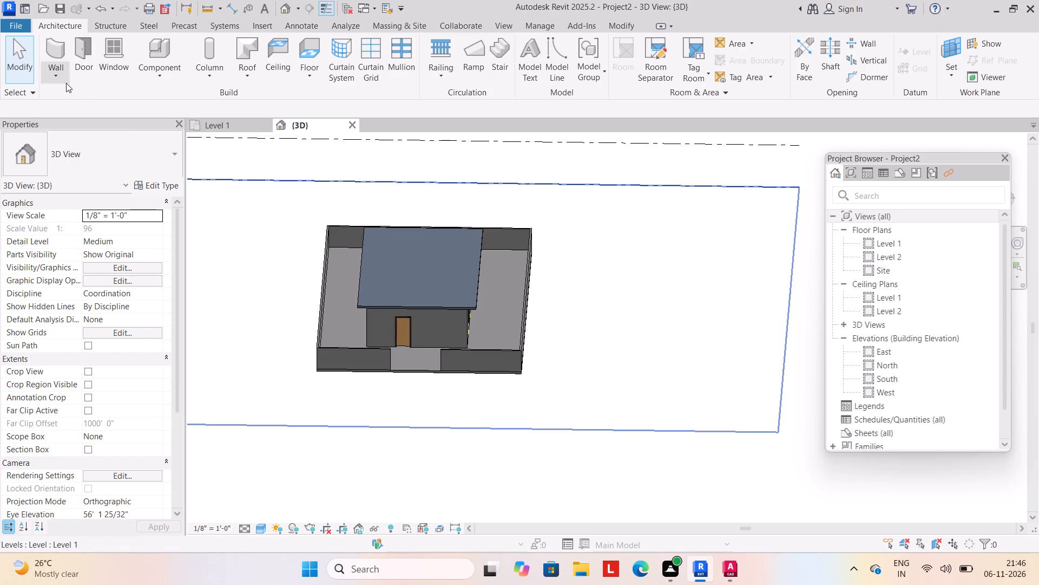
{"action": "left_click", "coordinate": [160, 64]}
{"action": "left_click", "coordinate": [166, 97]}
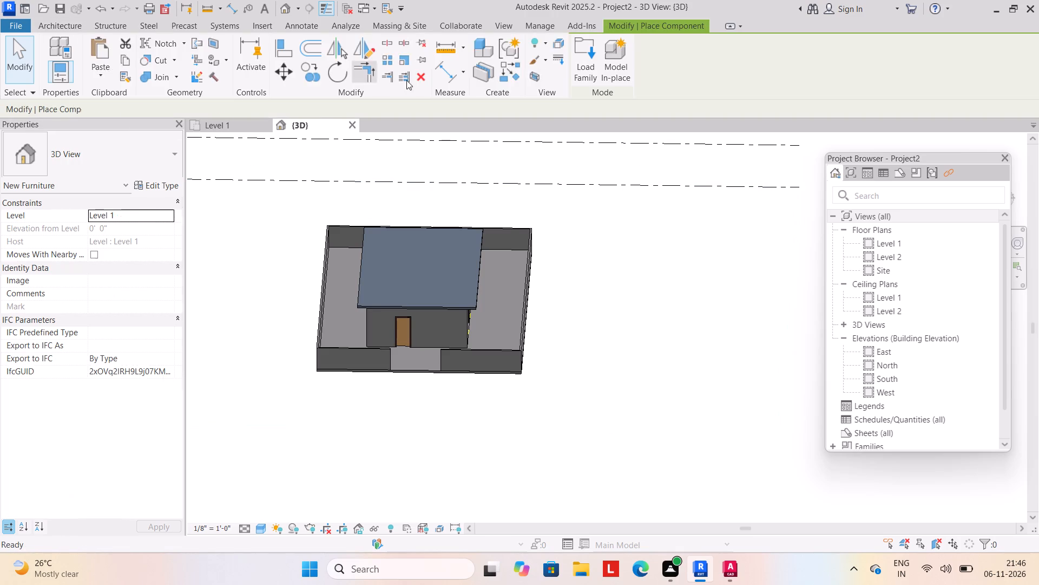
{"action": "left_click", "coordinate": [587, 68]}
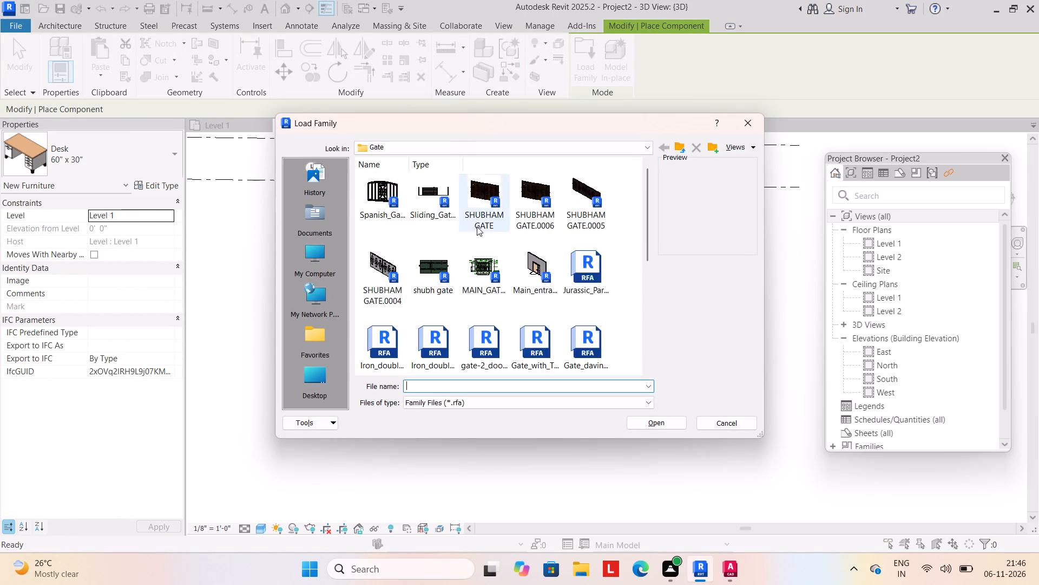
{"action": "scroll", "coordinate": [486, 269], "scroll_direction": "down", "scroll_amount": 4}
{"action": "left_click", "coordinate": [435, 235]}
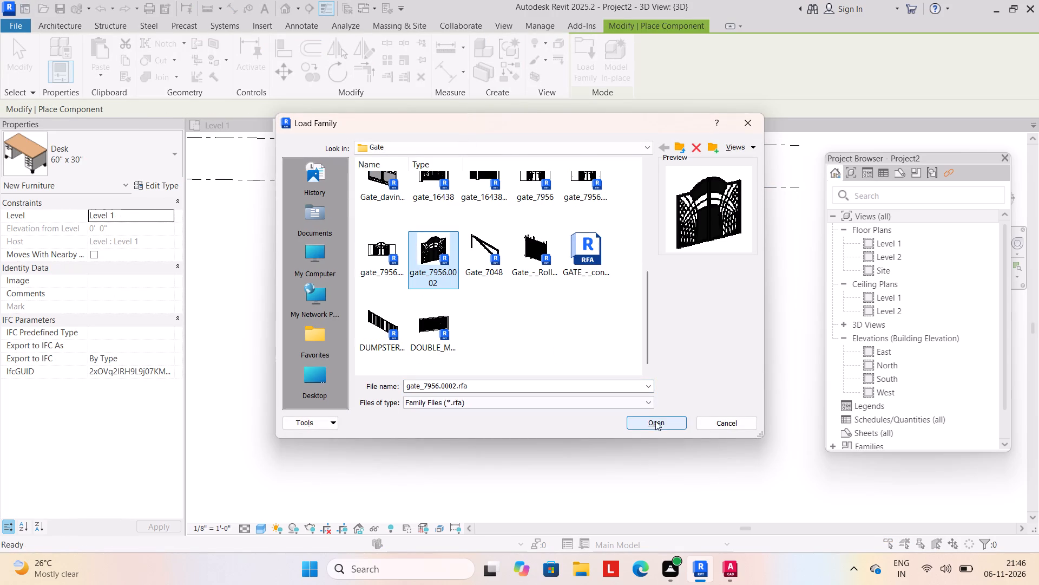
{"action": "left_click", "coordinate": [655, 428]}
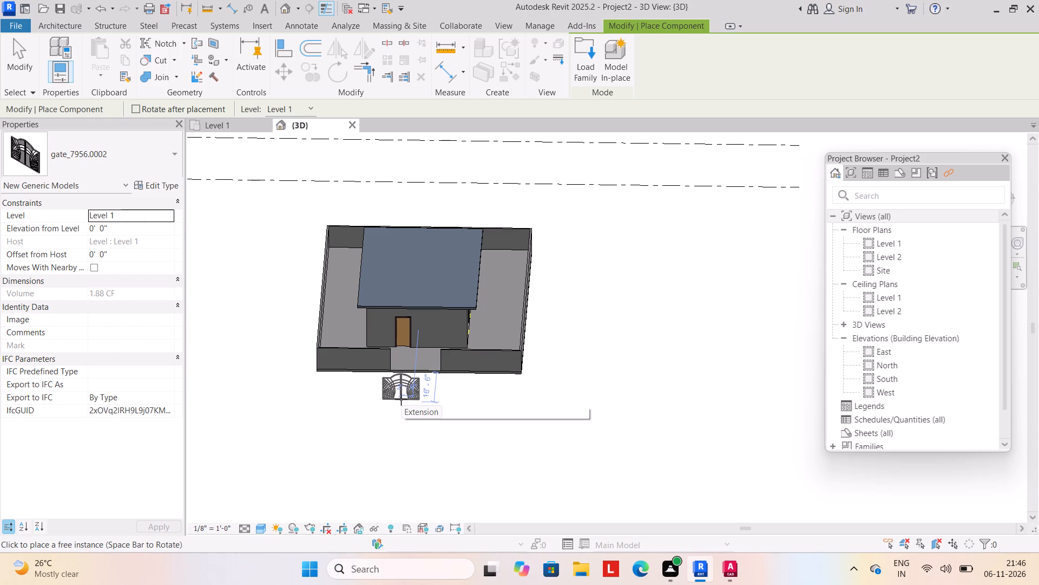
{"action": "scroll", "coordinate": [419, 378], "scroll_direction": "up", "scroll_amount": 5}
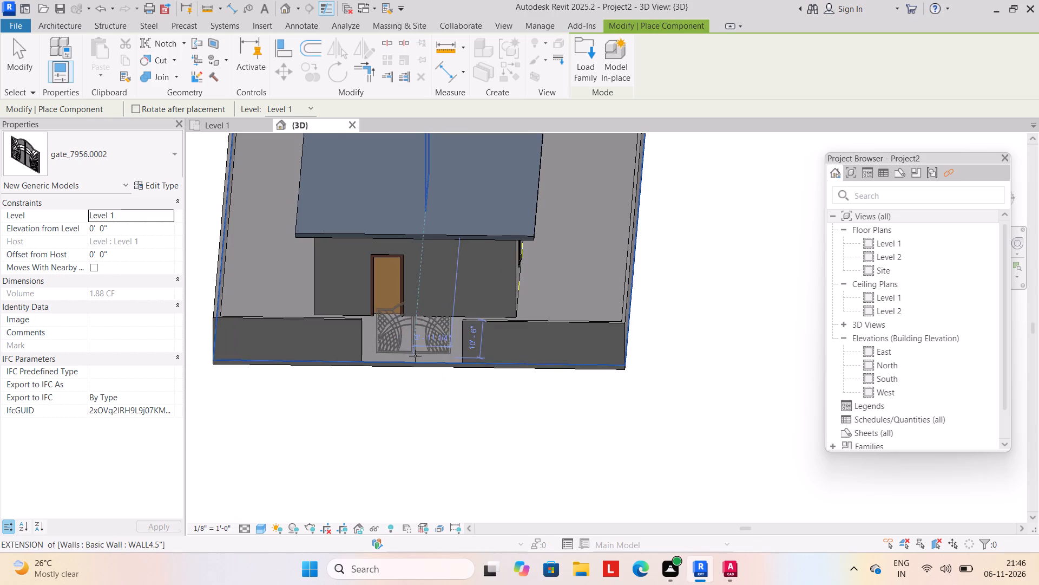
{"action": "left_click", "coordinate": [415, 364]}
{"action": "left_click", "coordinate": [24, 55]}
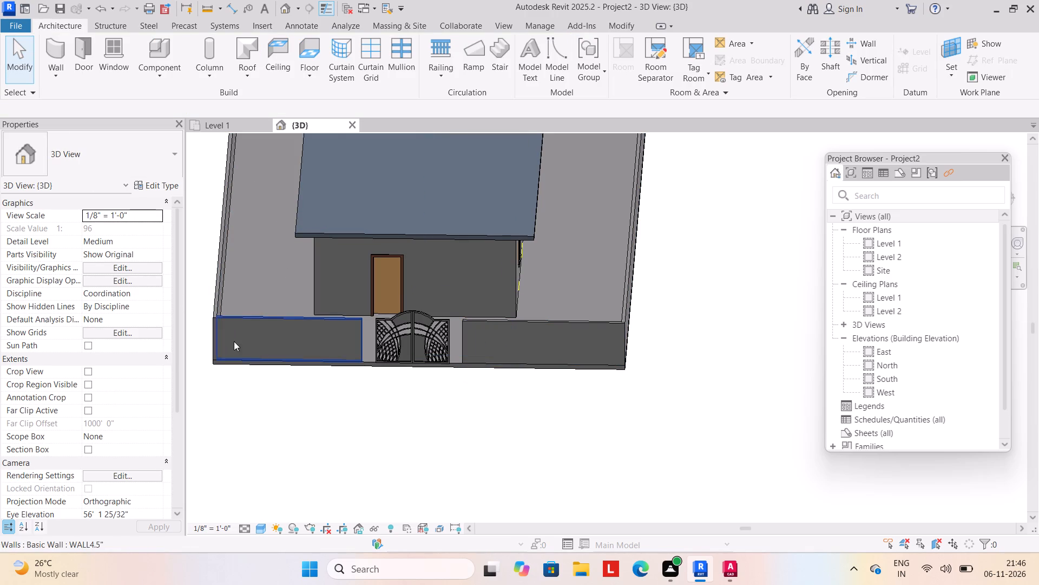
{"action": "scroll", "coordinate": [286, 377], "scroll_direction": "up", "scroll_amount": 3}
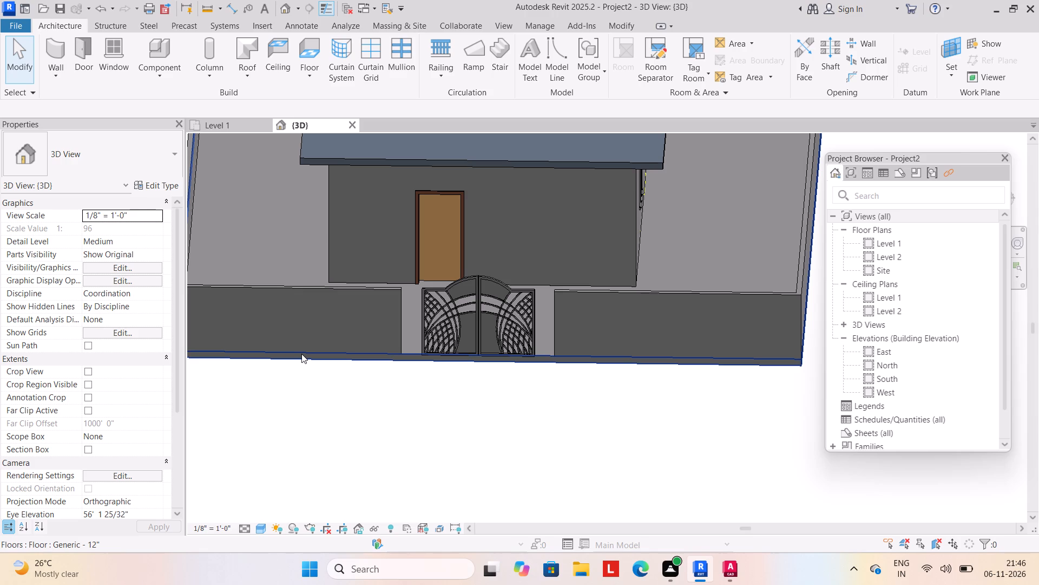
Extend the two front compound wall segments so their free ends meet the sides of the gate.
{"action": "scroll", "coordinate": [301, 354], "scroll_direction": "up", "scroll_amount": 1}
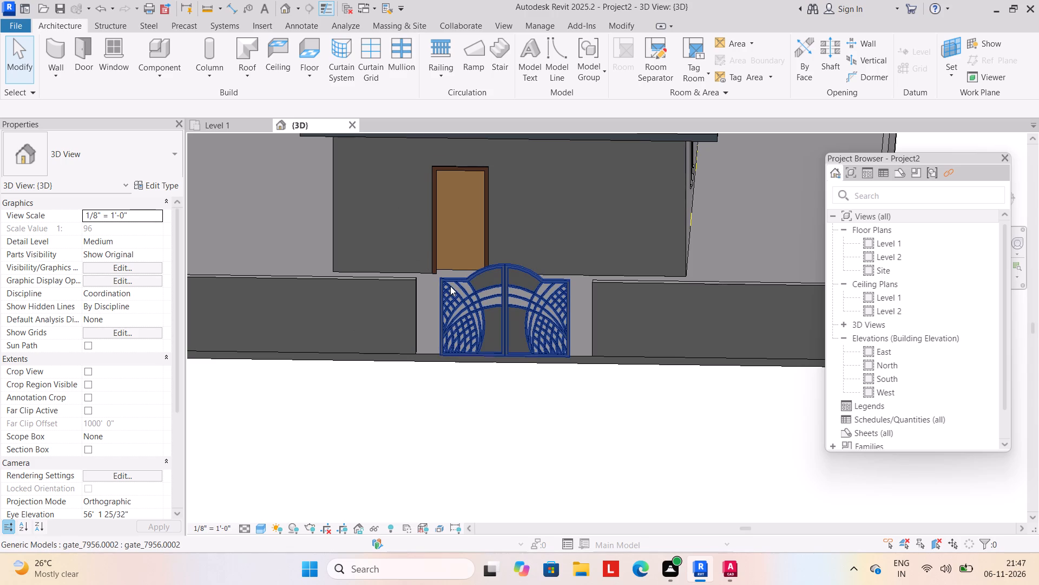
{"action": "scroll", "coordinate": [450, 286], "scroll_direction": "up", "scroll_amount": 4}
{"action": "left_click", "coordinate": [387, 309]}
{"action": "middle_click_drag", "start_coordinate": [410, 431], "coordinate": [392, 370]}
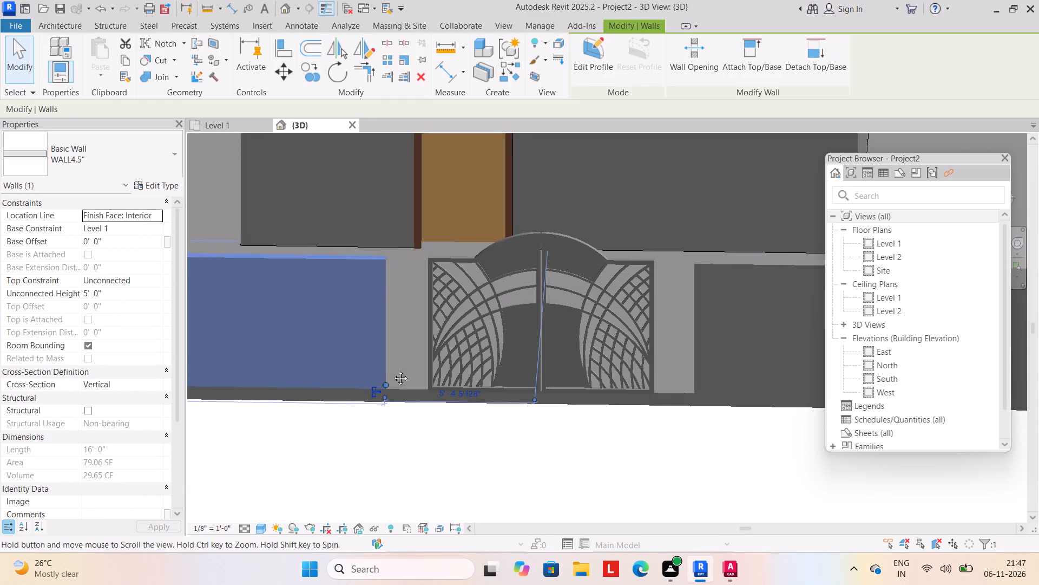
{"action": "middle_click_drag", "start_coordinate": [392, 370], "coordinate": [391, 366]}
{"action": "left_click_drag", "start_coordinate": [370, 336], "coordinate": [413, 341]}
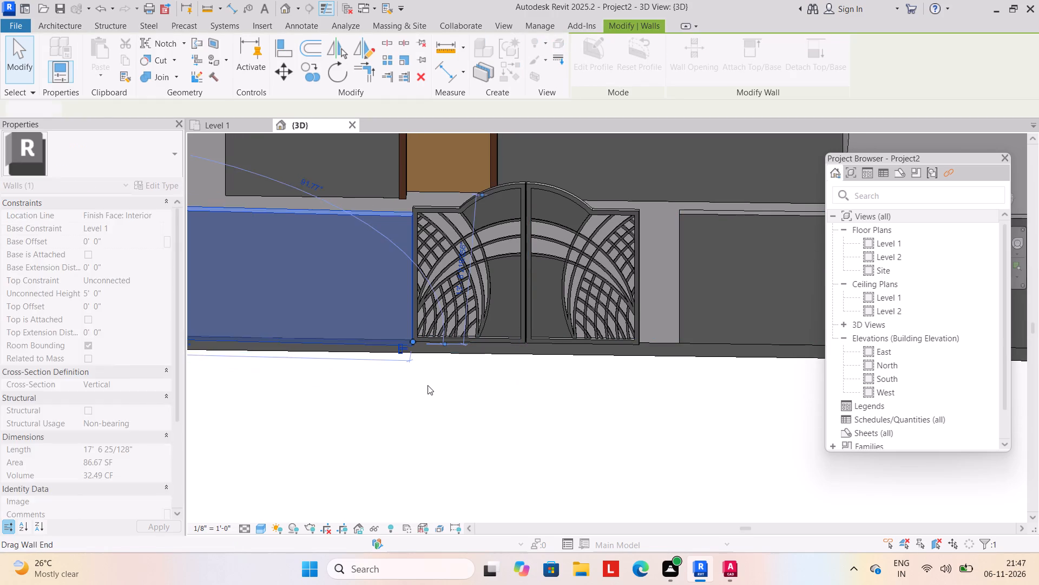
{"action": "left_click", "coordinate": [431, 392]}
{"action": "scroll", "coordinate": [449, 401], "scroll_direction": "down", "scroll_amount": 4}
{"action": "left_click", "coordinate": [579, 348]}
{"action": "scroll", "coordinate": [583, 380], "scroll_direction": "up", "scroll_amount": 5}
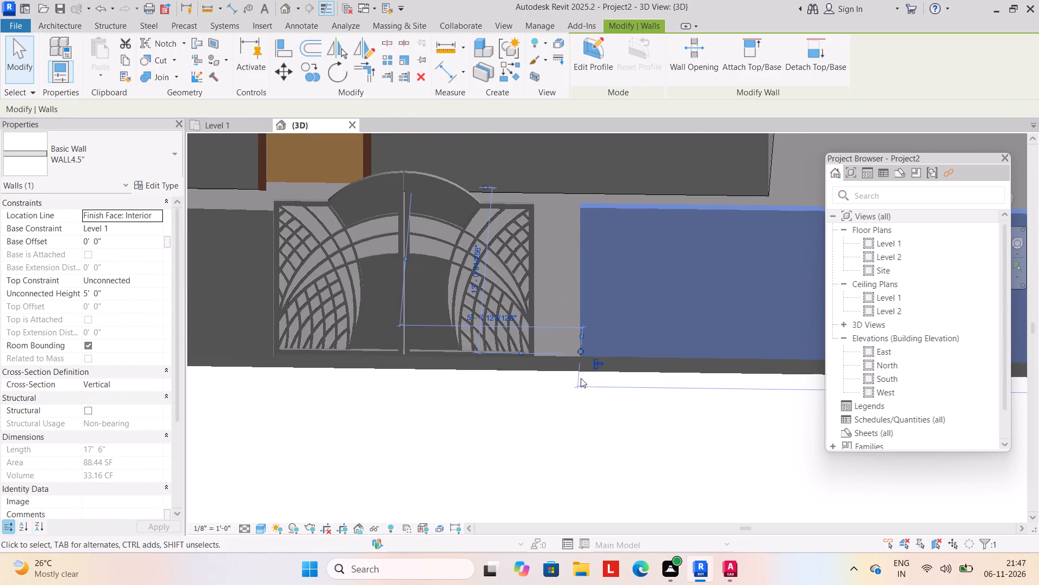
{"action": "left_click_drag", "start_coordinate": [578, 351], "coordinate": [538, 348]}
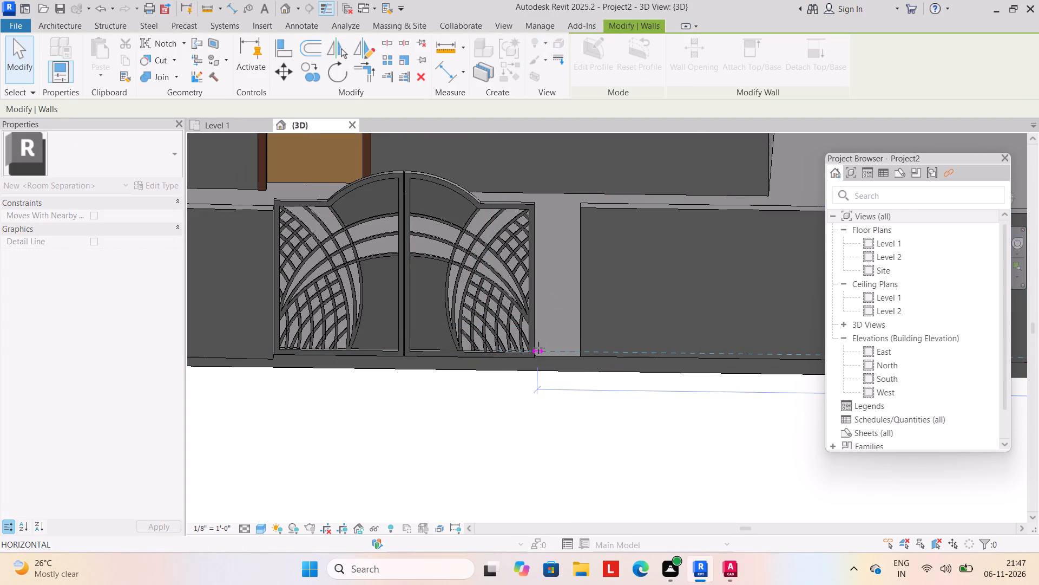
{"action": "left_click", "coordinate": [509, 421]}
In the North elevation, temporarily hide the compound wall segments, leaving the house and floor slab visible.
{"action": "scroll", "coordinate": [509, 417], "scroll_direction": "down", "scroll_amount": 13}
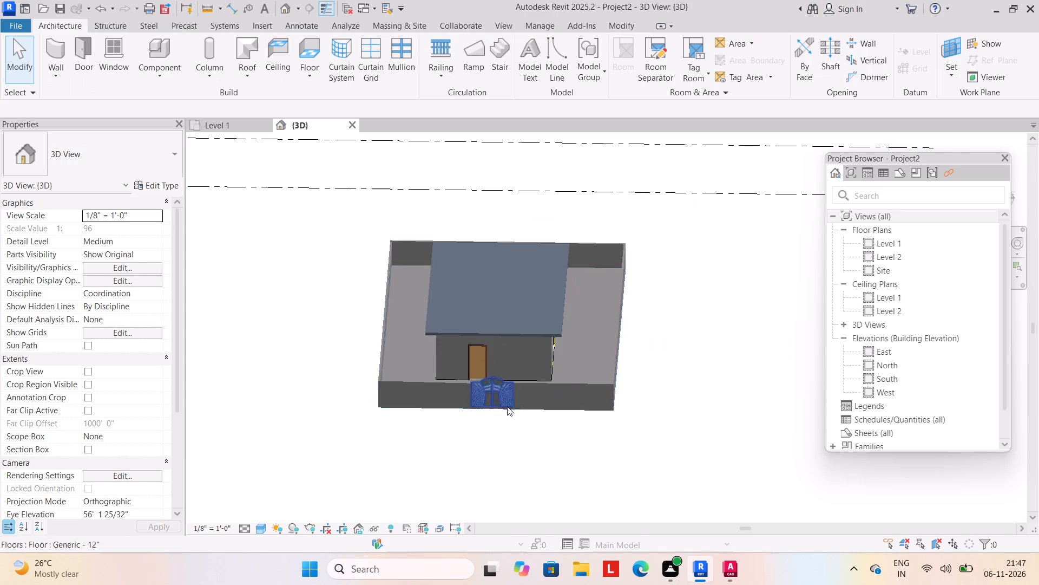
{"action": "middle_click_drag", "start_coordinate": [480, 357], "coordinate": [471, 331]}
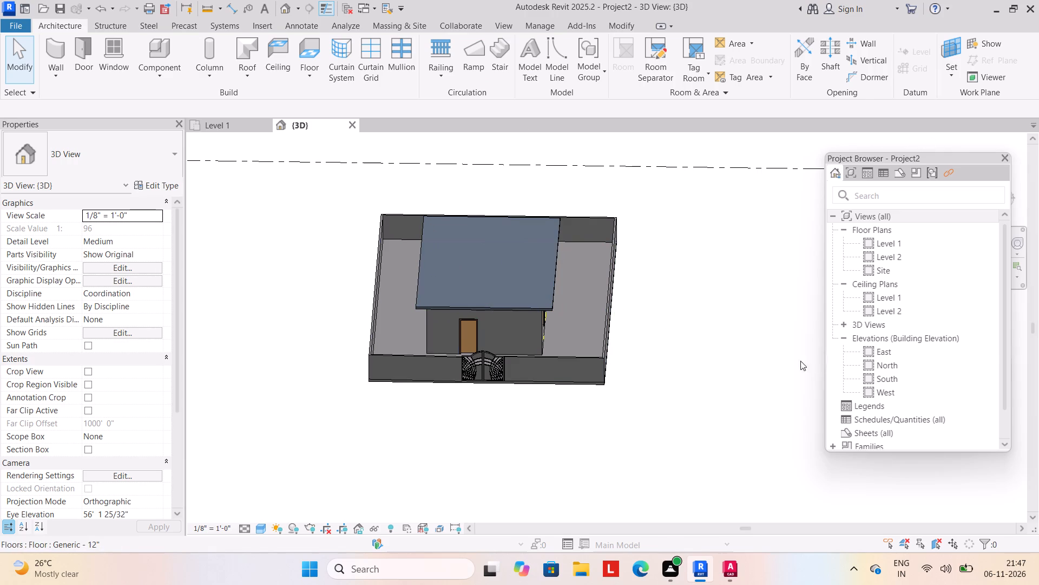
{"action": "double_click", "coordinate": [891, 367]}
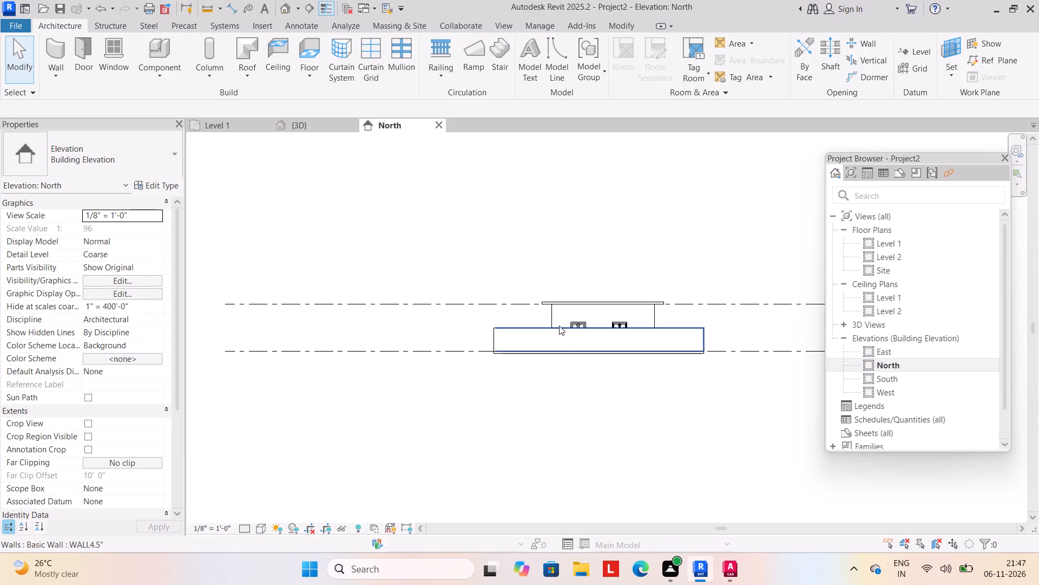
{"action": "left_click", "coordinate": [559, 326]}
{"action": "type", "text": "HH"}
{"action": "left_click", "coordinate": [527, 328]}
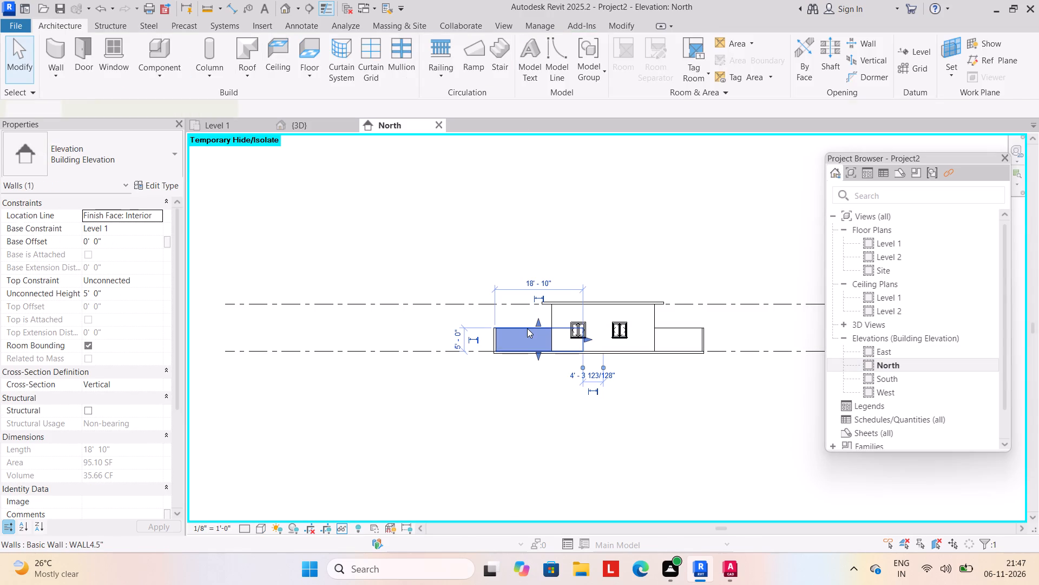
{"action": "key", "text": "h"}
{"action": "key", "text": "h"}
{"action": "left_click", "coordinate": [671, 331]}
{"action": "type", "text": "HH"}
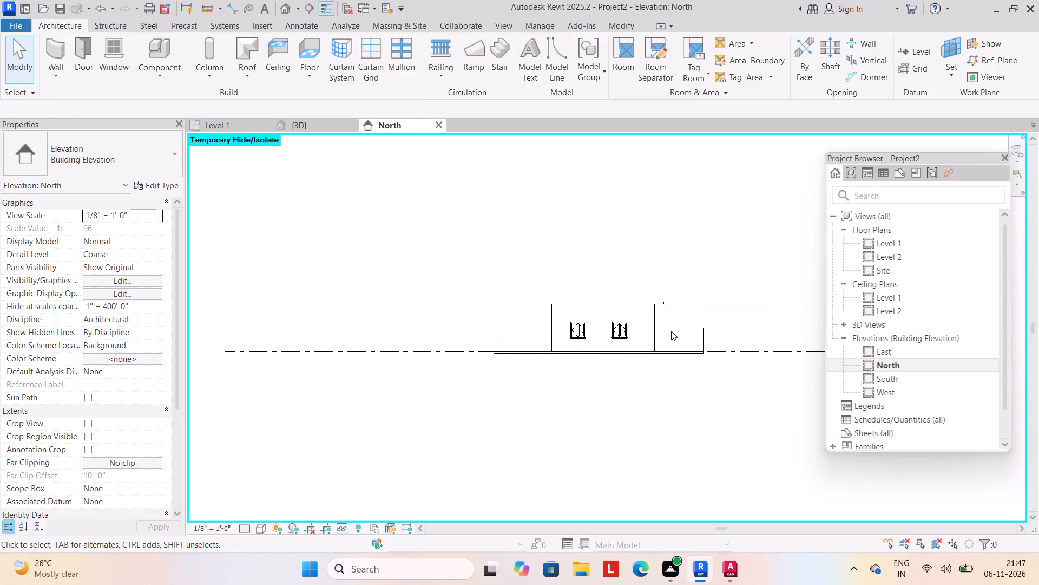
{"action": "left_click", "coordinate": [535, 332]}
{"action": "key", "text": "h"}
{"action": "key", "text": "h"}
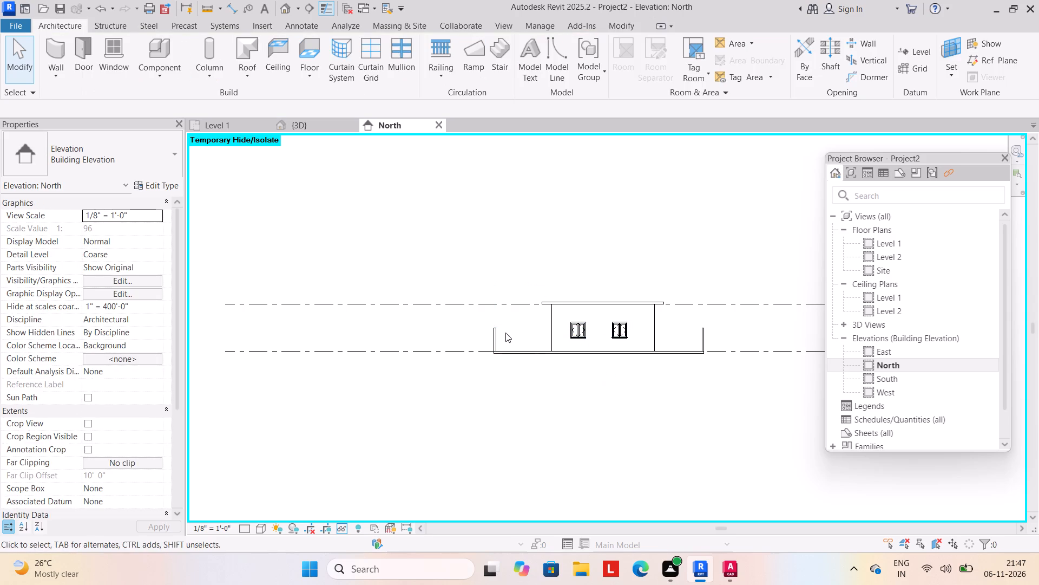
{"action": "left_click", "coordinate": [488, 333]}
{"action": "type", "text": "HH"}
{"action": "left_click", "coordinate": [702, 333]}
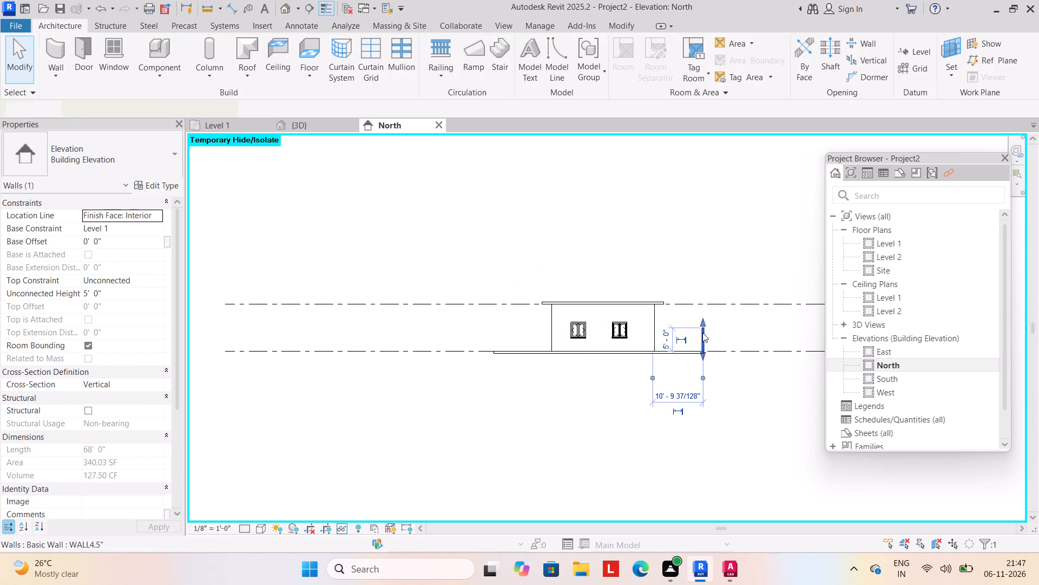
{"action": "type", "text": "HH"}
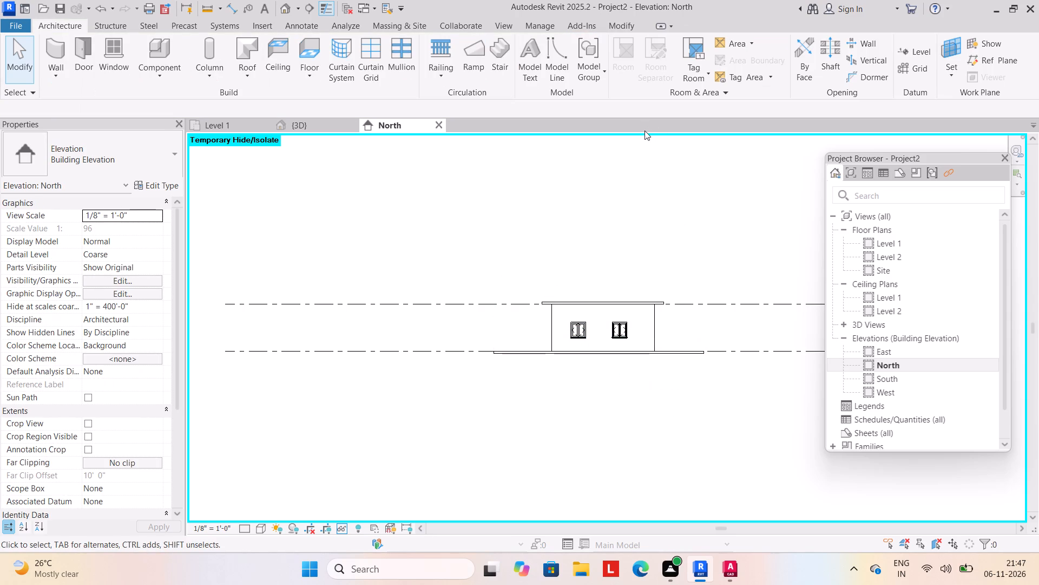
Add a new level by picking Level 2 with a 6" upward offset.
{"action": "left_click", "coordinate": [919, 56]}
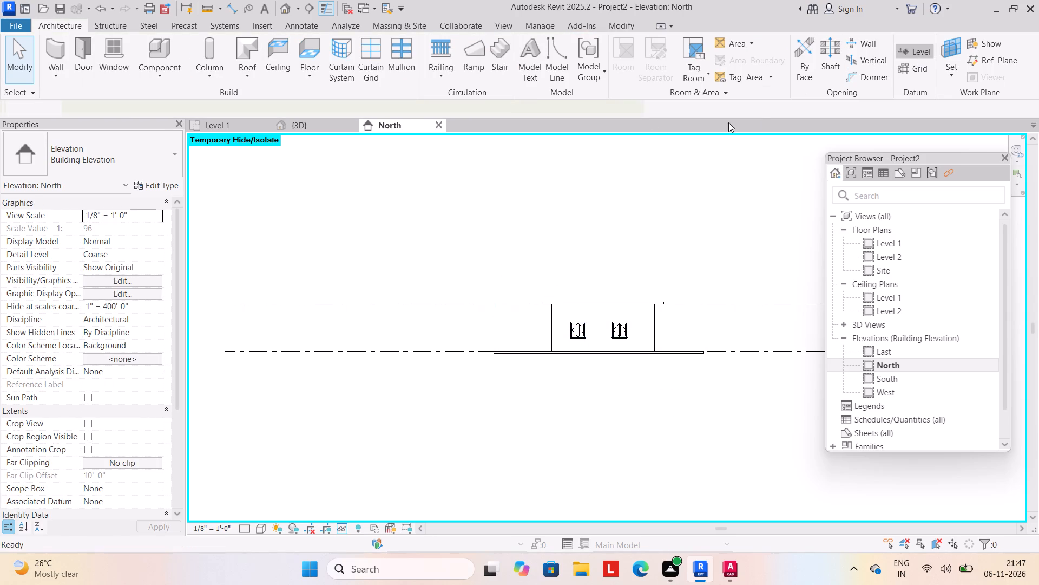
{"action": "left_click", "coordinate": [160, 108]}
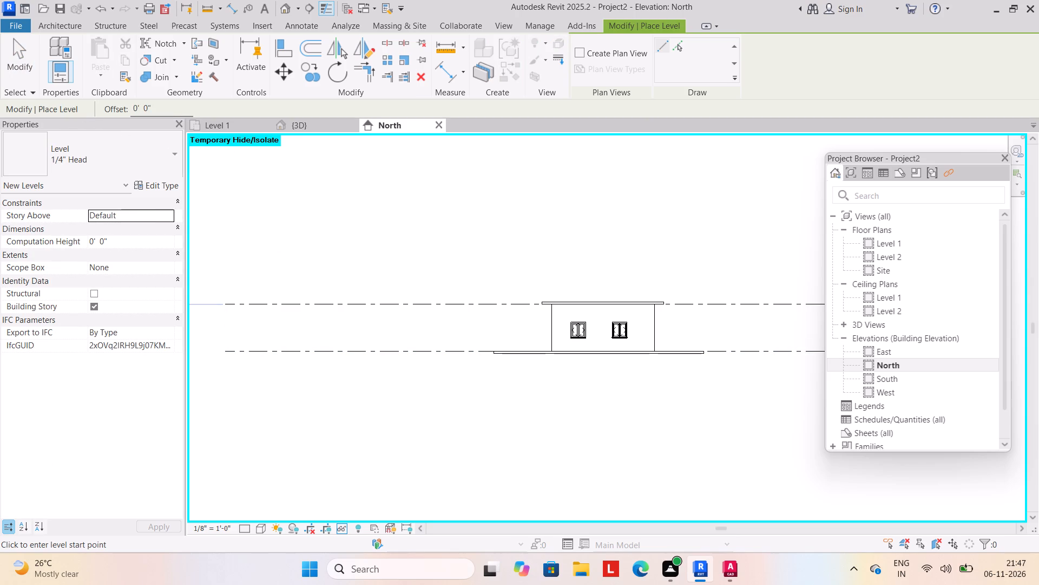
{"action": "key", "text": "BackSpace"}
{"action": "key", "text": "BackSpace"}
{"action": "key", "text": "BackSpace"}
{"action": "key", "text": "BackSpace"}
{"action": "key", "text": "BackSpace"}
{"action": "key", "text": "BackSpace"}
{"action": "key", "text": "BackSpace"}
{"action": "key", "text": "BackSpace"}
{"action": "type", "text": "6\""}
{"action": "key", "text": "Return"}
{"action": "left_click", "coordinate": [680, 44]}
{"action": "left_click", "coordinate": [675, 303]}
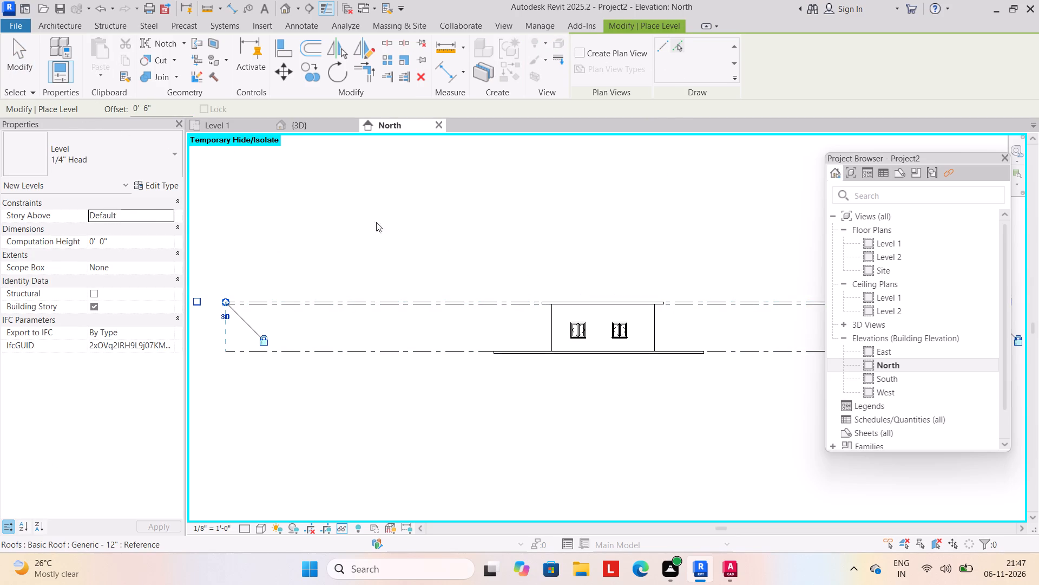
Add six more levels above Level 3 by picking each topmost level with a 10' 6" offset.
{"action": "left_click", "coordinate": [162, 107]}
{"action": "key", "text": "BackSpace"}
{"action": "key", "text": "BackSpace"}
{"action": "key", "text": "BackSpace"}
{"action": "key", "text": "BackSpace"}
{"action": "key", "text": "BackSpace"}
{"action": "key", "text": "BackSpace"}
{"action": "key", "text": "BackSpace"}
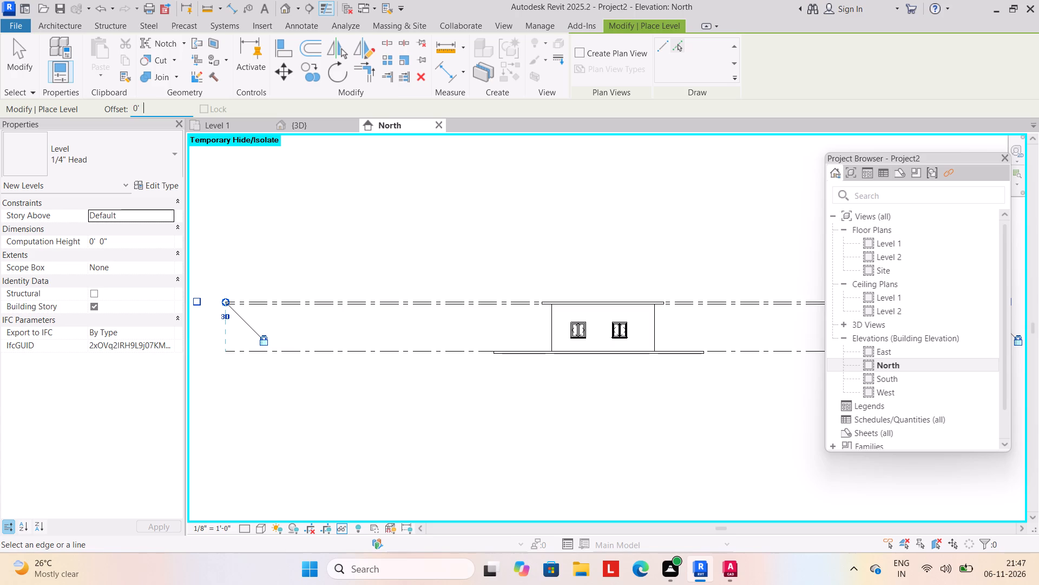
{"action": "type", "text": "10'6\""}
{"action": "key", "text": "Return"}
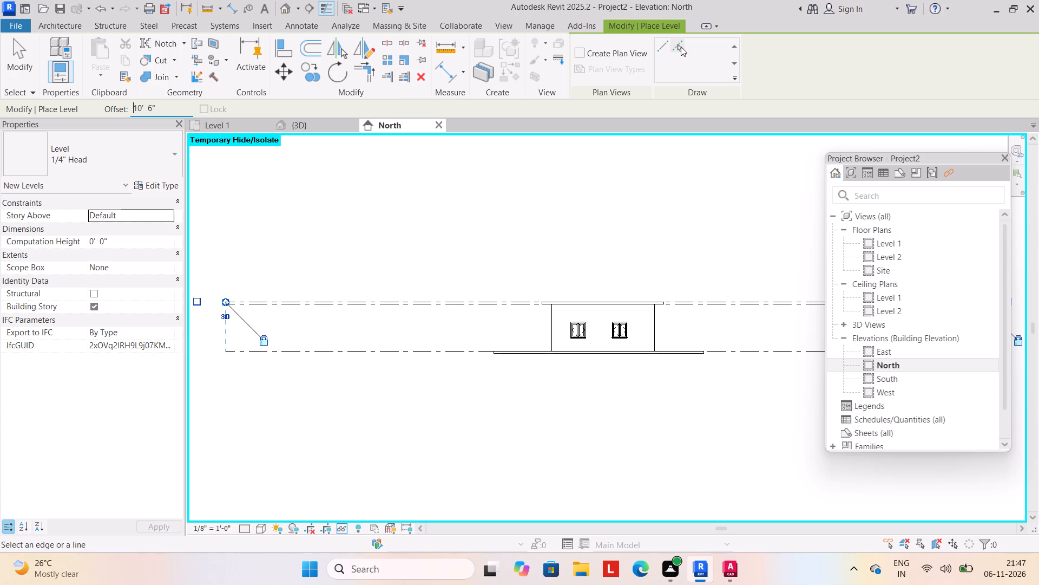
{"action": "left_click", "coordinate": [680, 44]}
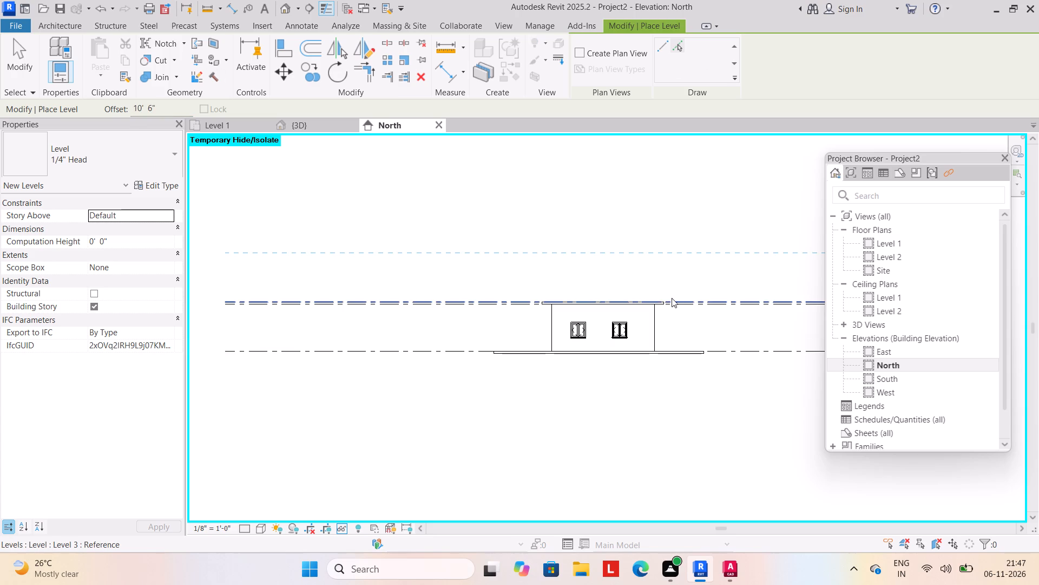
{"action": "left_click", "coordinate": [672, 298]}
{"action": "scroll", "coordinate": [673, 271], "scroll_direction": "down", "scroll_amount": 3}
{"action": "middle_click_drag", "start_coordinate": [673, 271], "coordinate": [637, 314]}
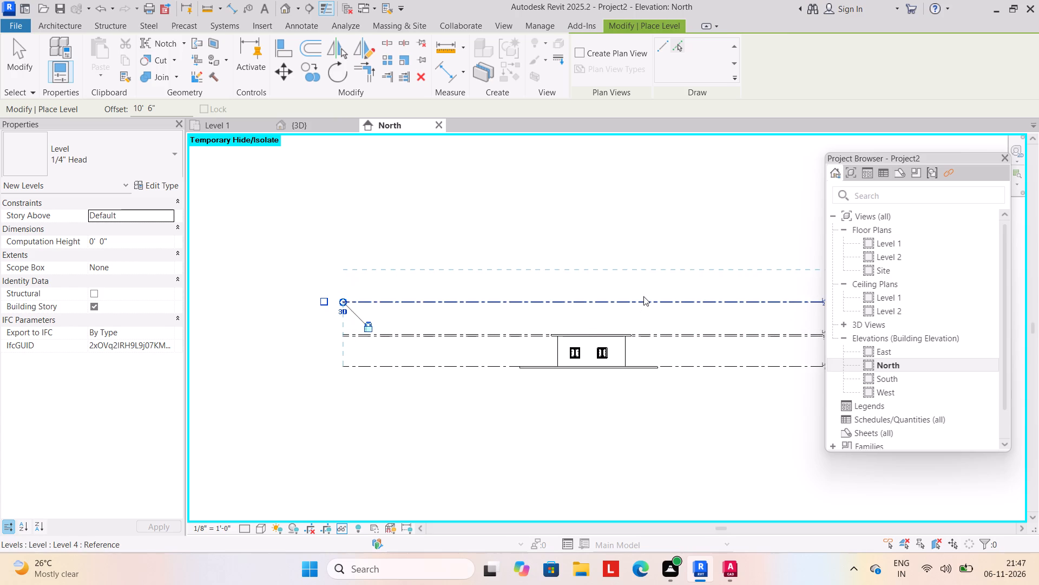
{"action": "left_click", "coordinate": [643, 296]}
{"action": "left_click", "coordinate": [651, 266]}
{"action": "left_click", "coordinate": [656, 235]}
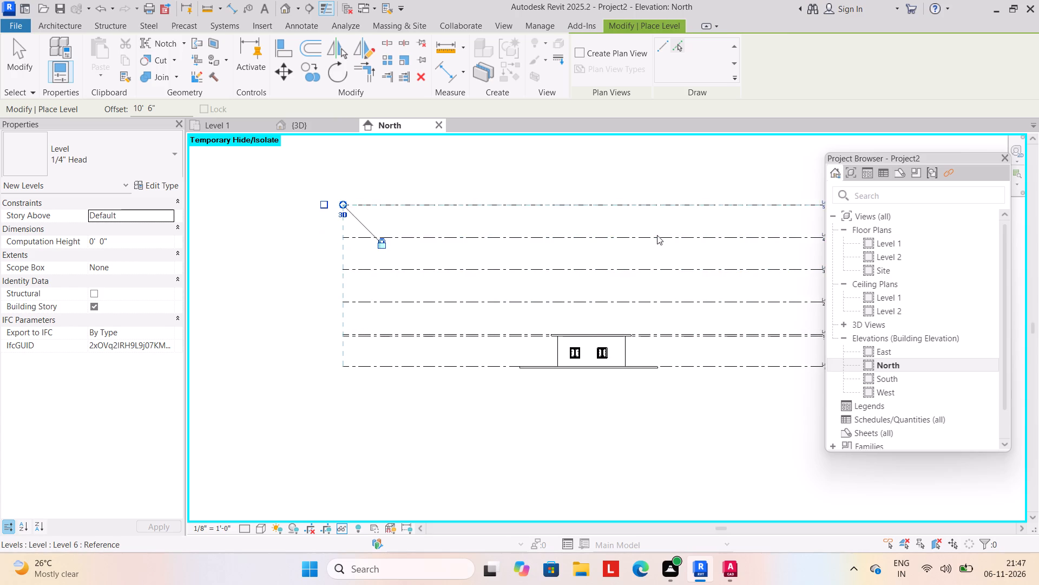
{"action": "scroll", "coordinate": [655, 257], "scroll_direction": "down", "scroll_amount": 1}
{"action": "middle_click_drag", "start_coordinate": [647, 263], "coordinate": [554, 296]}
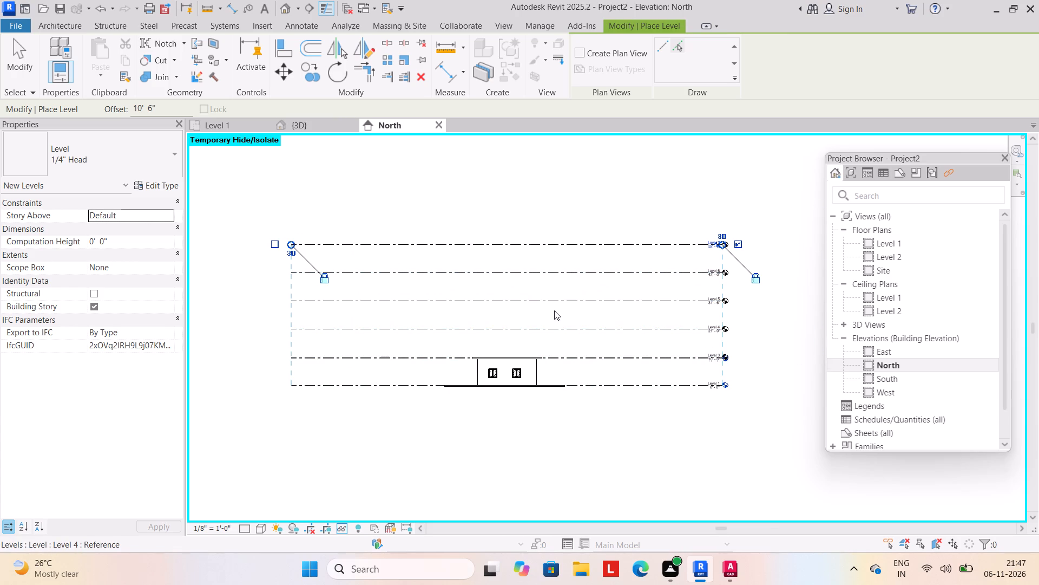
{"action": "left_click", "coordinate": [561, 242]}
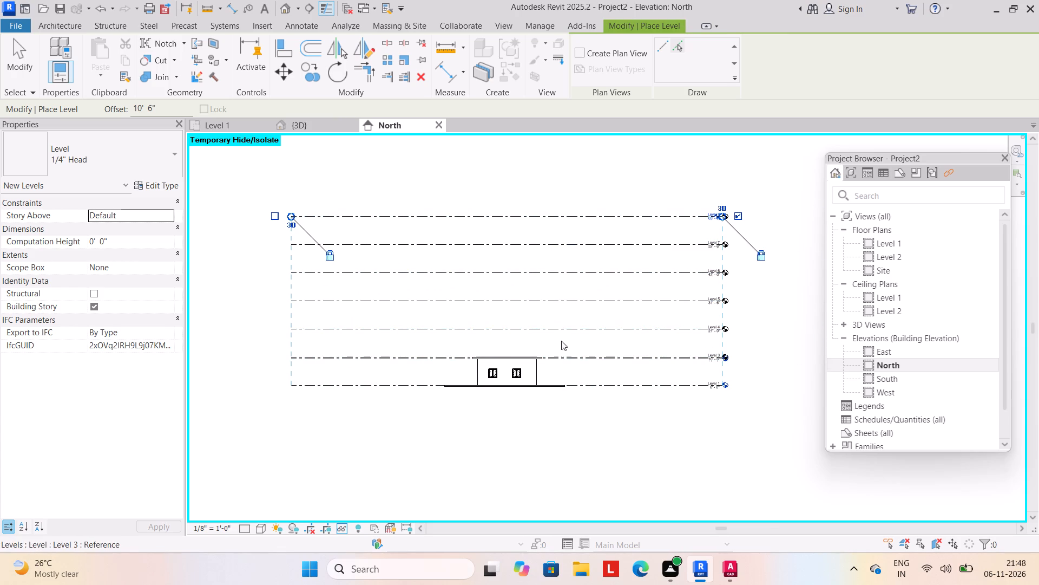
{"action": "left_click", "coordinate": [573, 214]}
{"action": "left_click", "coordinate": [23, 57]}
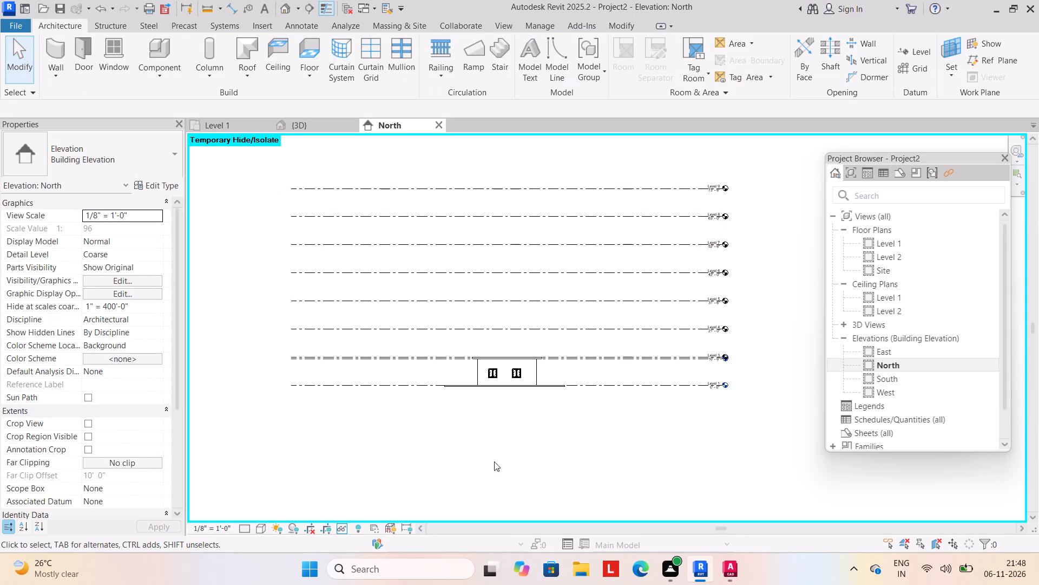
Copy the ground-floor house elements, including the roof, and paste them aligned to Levels 3 through 6.
{"action": "scroll", "coordinate": [518, 463], "scroll_direction": "up", "scroll_amount": 4}
{"action": "left_click_drag", "start_coordinate": [416, 256], "coordinate": [590, 329]}
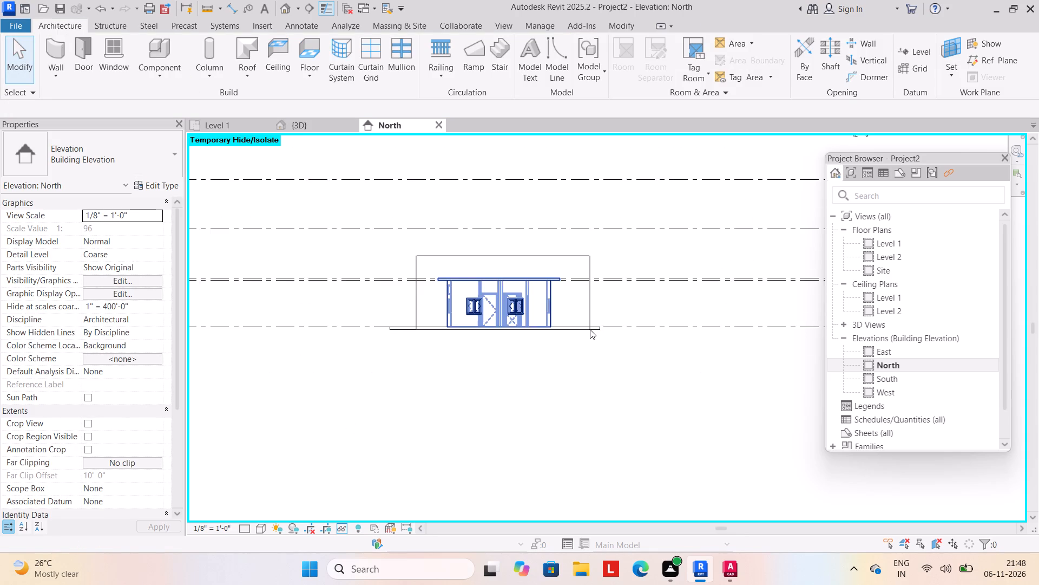
{"action": "left_click_drag", "start_coordinate": [590, 329], "coordinate": [591, 326]}
{"action": "scroll", "coordinate": [550, 407], "scroll_direction": "down", "scroll_amount": 2}
{"action": "left_click_drag", "start_coordinate": [445, 301], "coordinate": [568, 349]}
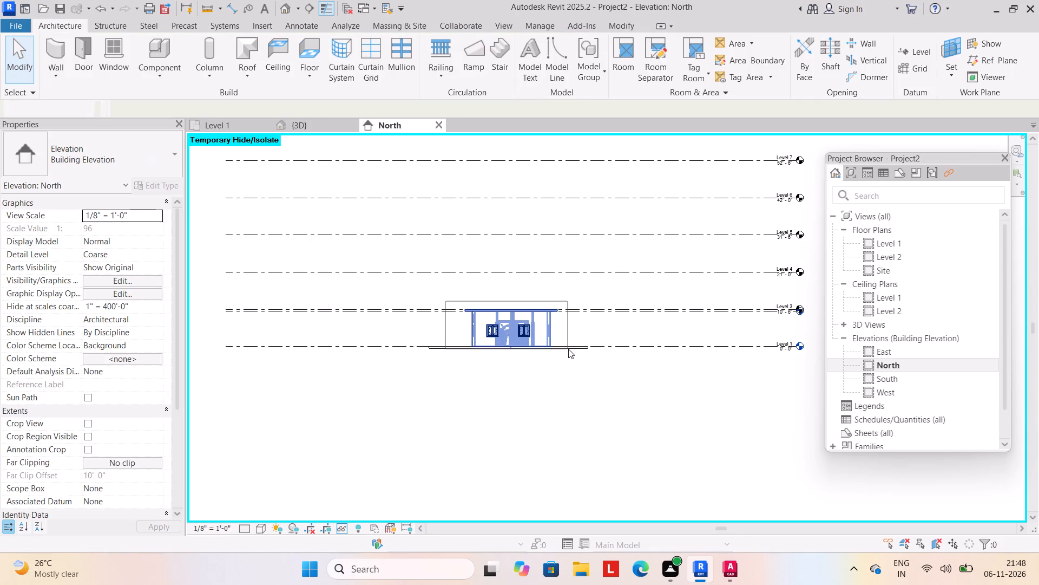
{"action": "left_click_drag", "start_coordinate": [568, 349], "coordinate": [572, 350]}
{"action": "middle_click_drag", "start_coordinate": [516, 426], "coordinate": [507, 449]}
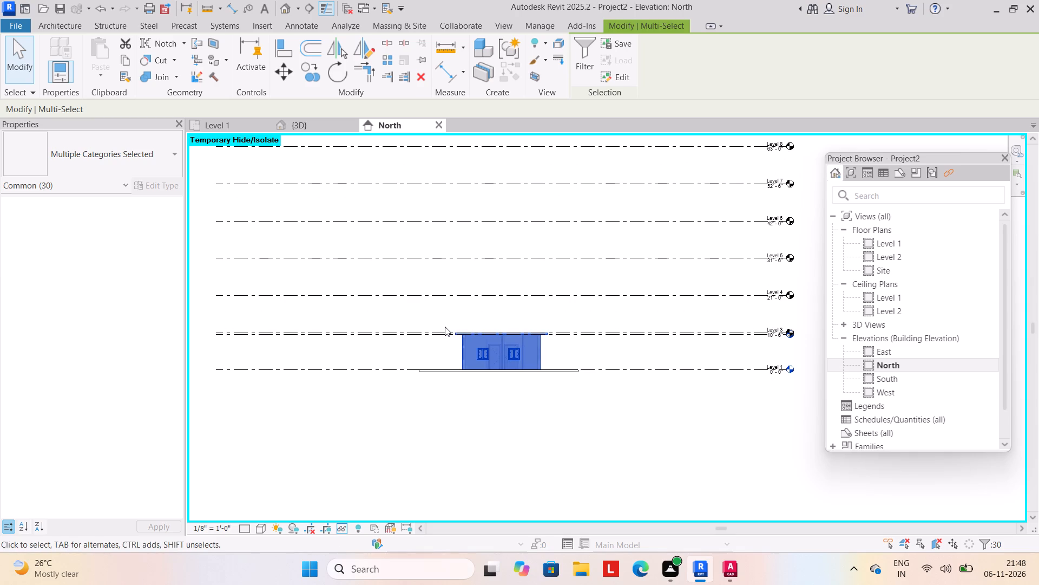
{"action": "left_click", "coordinate": [128, 57]}
{"action": "left_click", "coordinate": [102, 74]}
{"action": "left_click", "coordinate": [111, 124]}
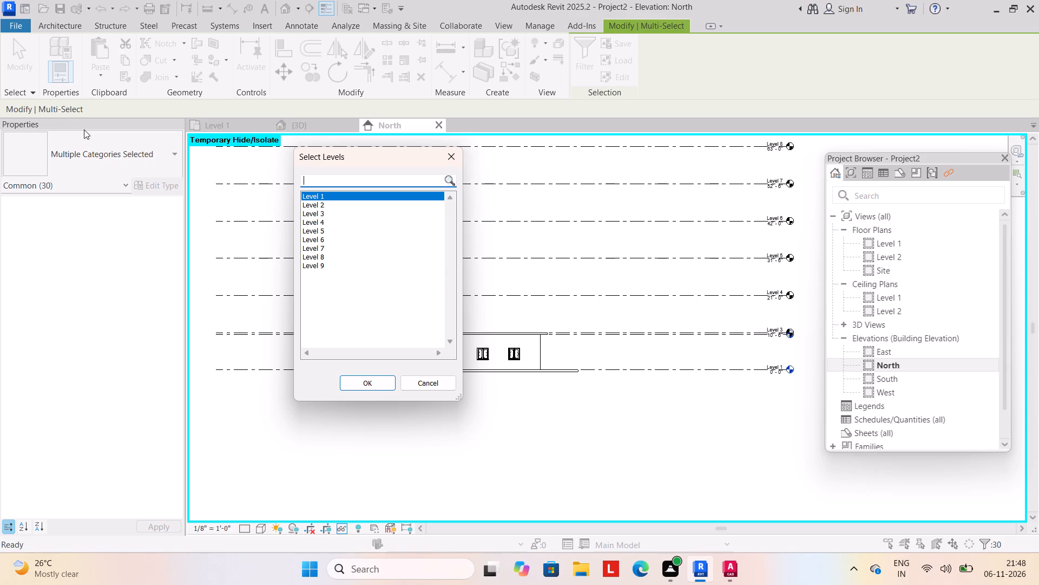
{"action": "left_click_drag", "start_coordinate": [318, 213], "coordinate": [319, 213]}
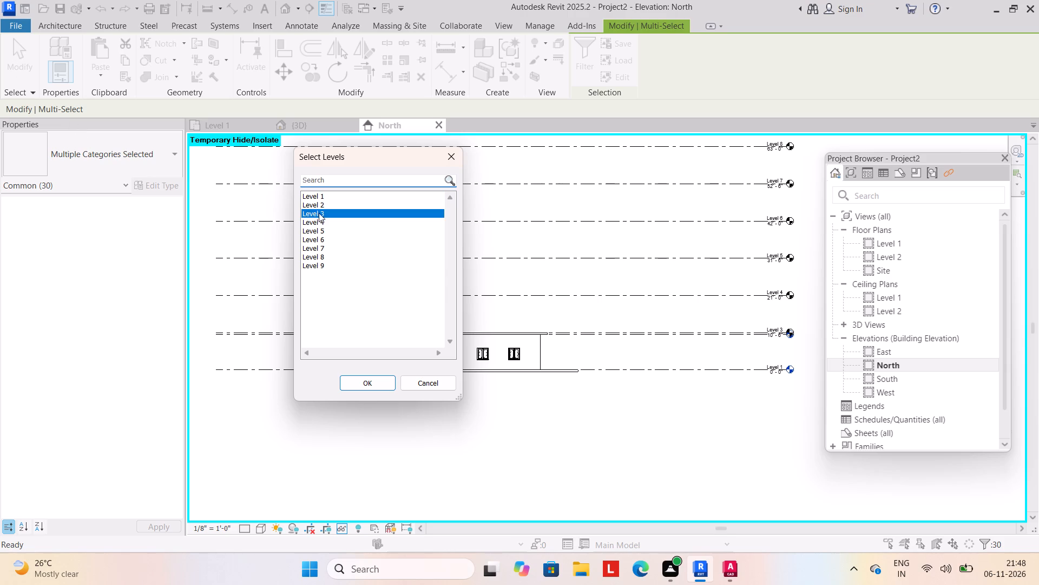
{"action": "left_click_drag", "start_coordinate": [319, 213], "coordinate": [323, 240]}
{"action": "left_click", "coordinate": [354, 380]}
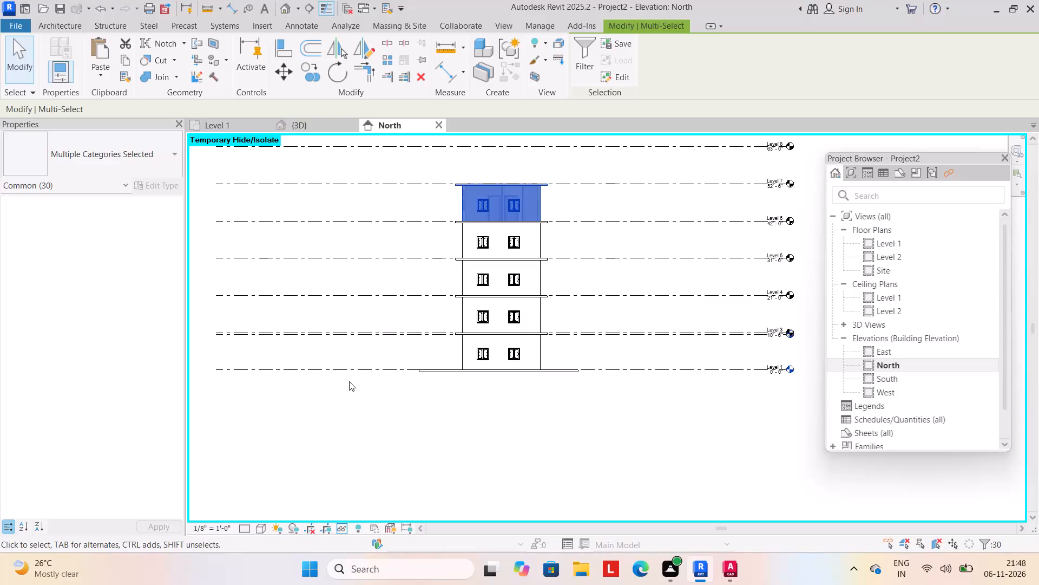
{"action": "left_click", "coordinate": [350, 417]}
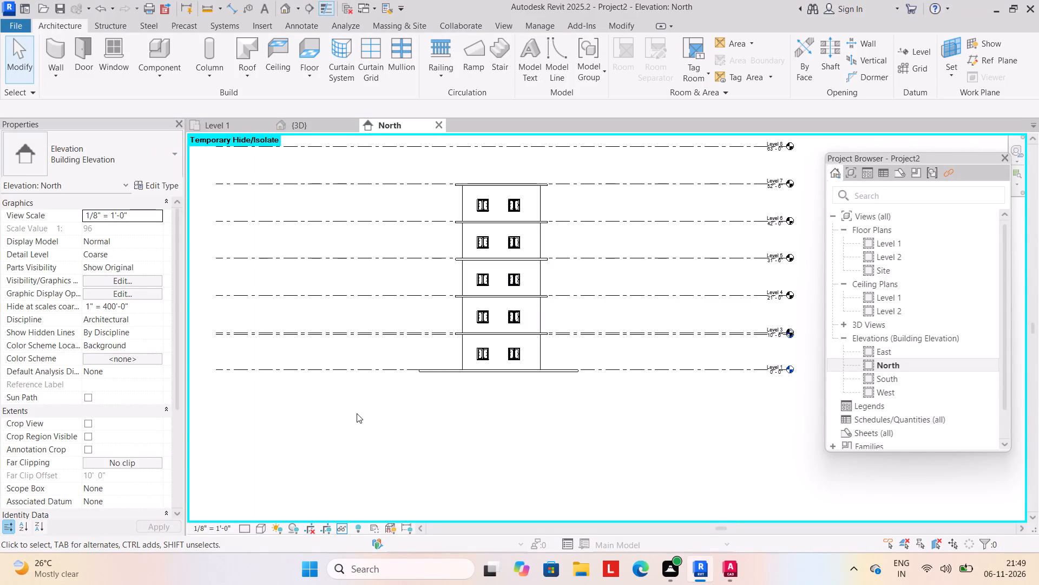
In the 3D view, select the copied gate on Level 3 in front of the building.
{"action": "scroll", "coordinate": [357, 413], "scroll_direction": "down", "scroll_amount": 4}
{"action": "left_click", "coordinate": [311, 129]}
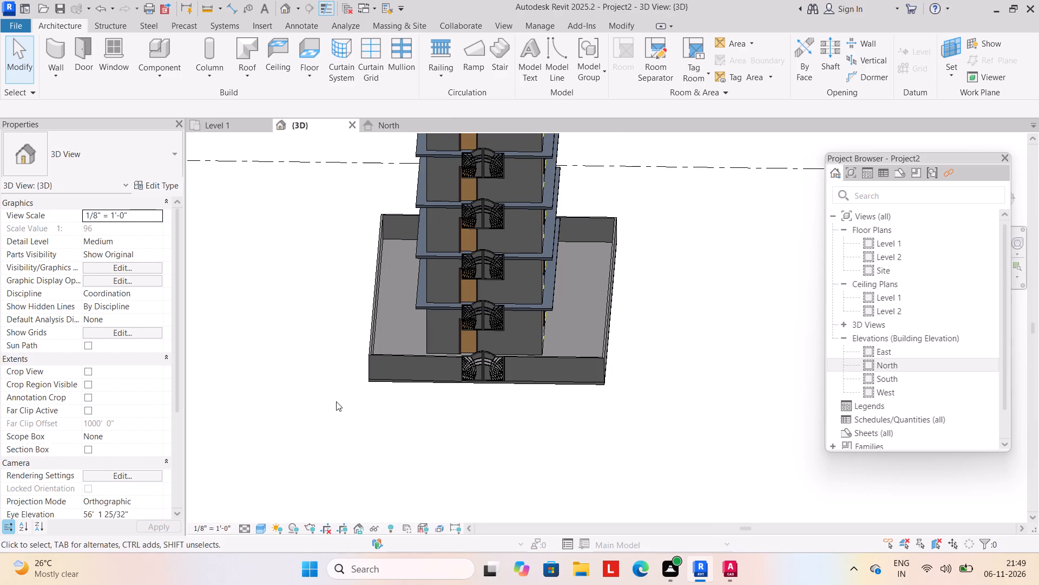
{"action": "scroll", "coordinate": [336, 401], "scroll_direction": "down", "scroll_amount": 1}
{"action": "left_click", "coordinate": [462, 334]}
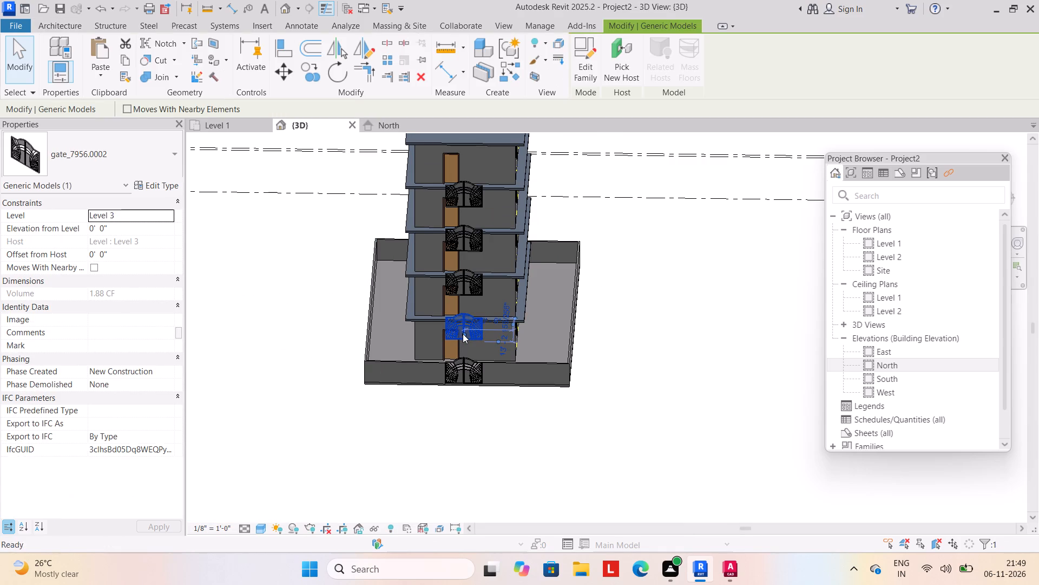
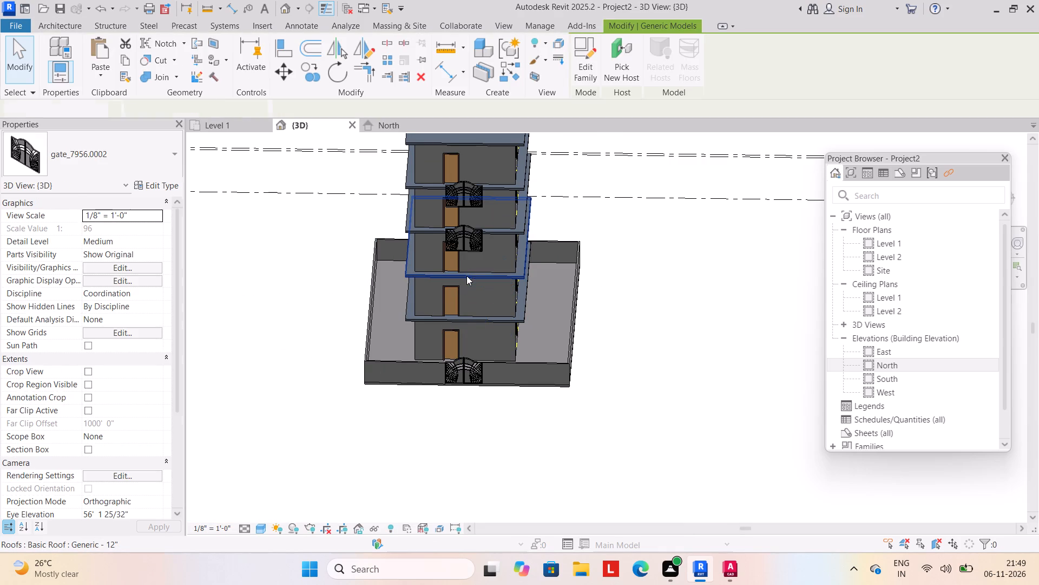
Select the copied gate on Level 5 at the front of the building.
{"action": "left_click", "coordinate": [463, 240]}
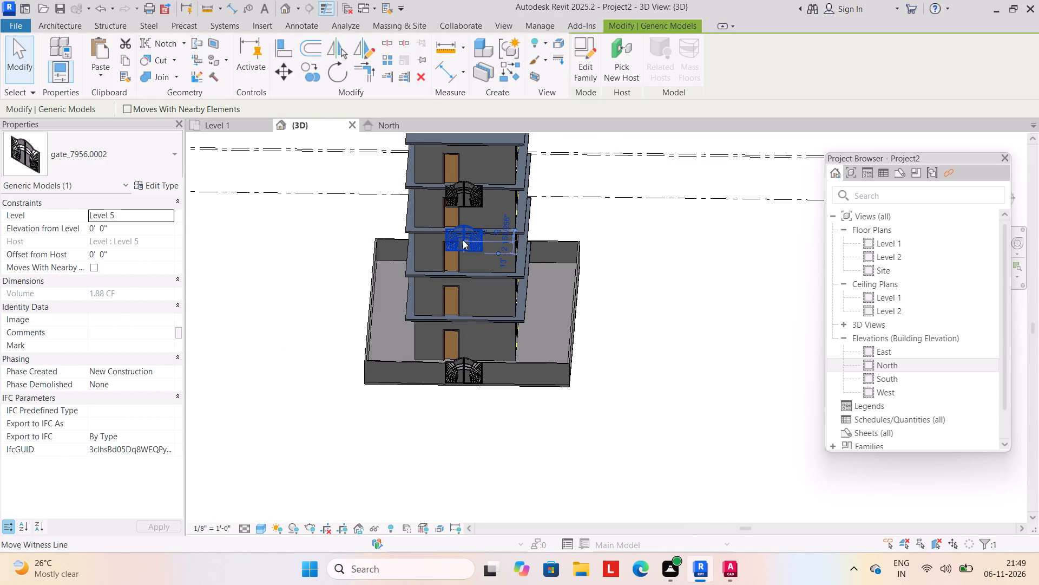
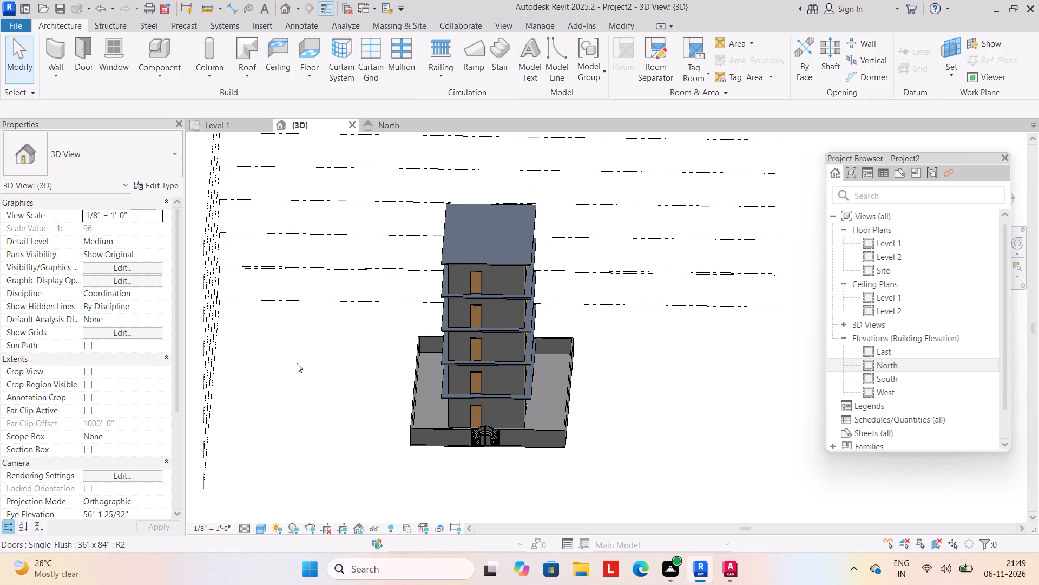
In the Level 1 floor plan, begin a rectangular sketched railing path and set the railing's base level to Level 2.
{"action": "scroll", "coordinate": [305, 374], "scroll_direction": "down", "scroll_amount": 1}
{"action": "middle_click_drag", "start_coordinate": [303, 365], "coordinate": [295, 342]}
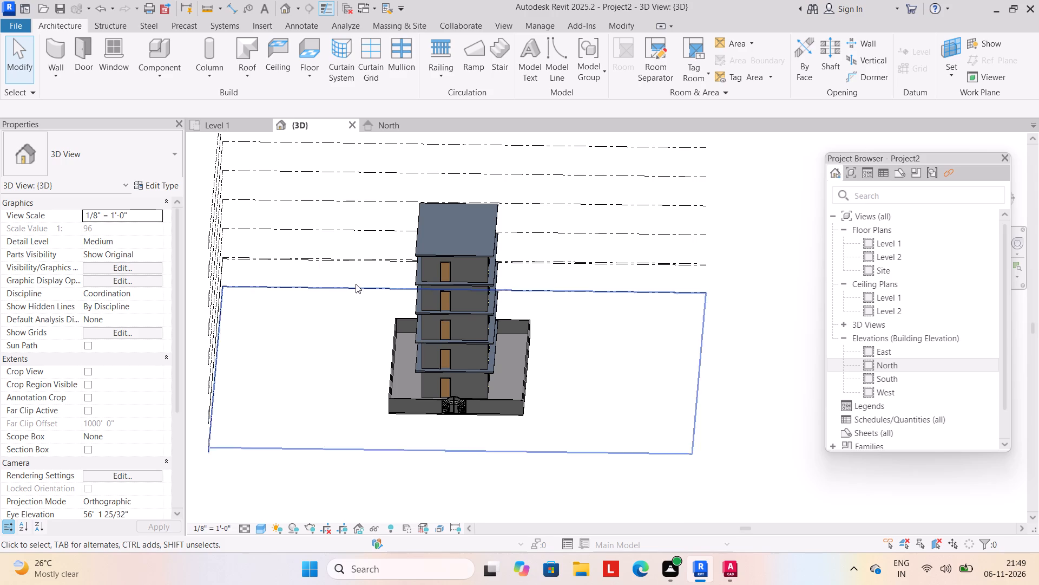
{"action": "left_click", "coordinate": [232, 125]}
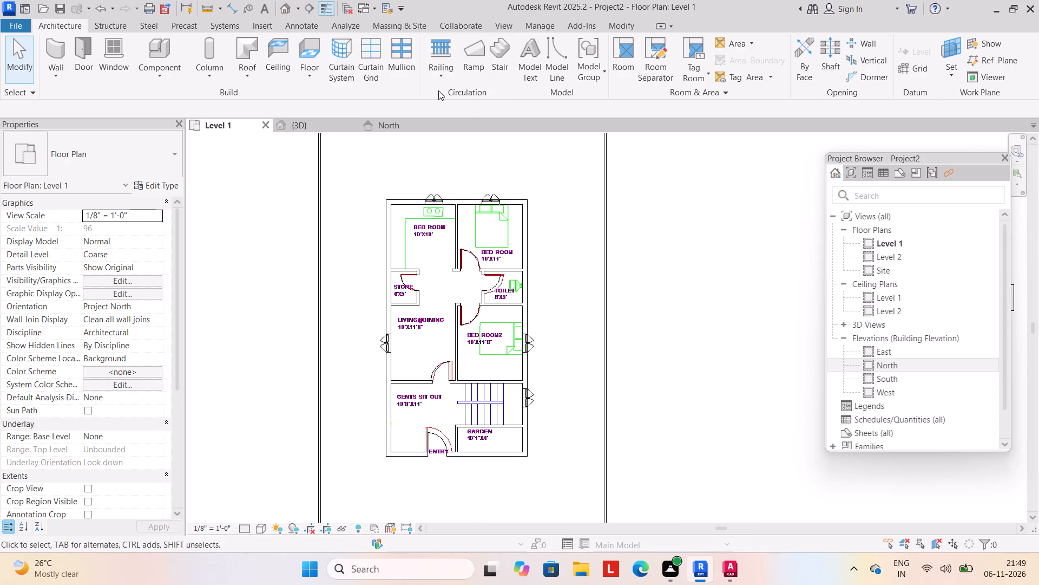
{"action": "left_click", "coordinate": [433, 77]}
{"action": "left_click", "coordinate": [438, 99]}
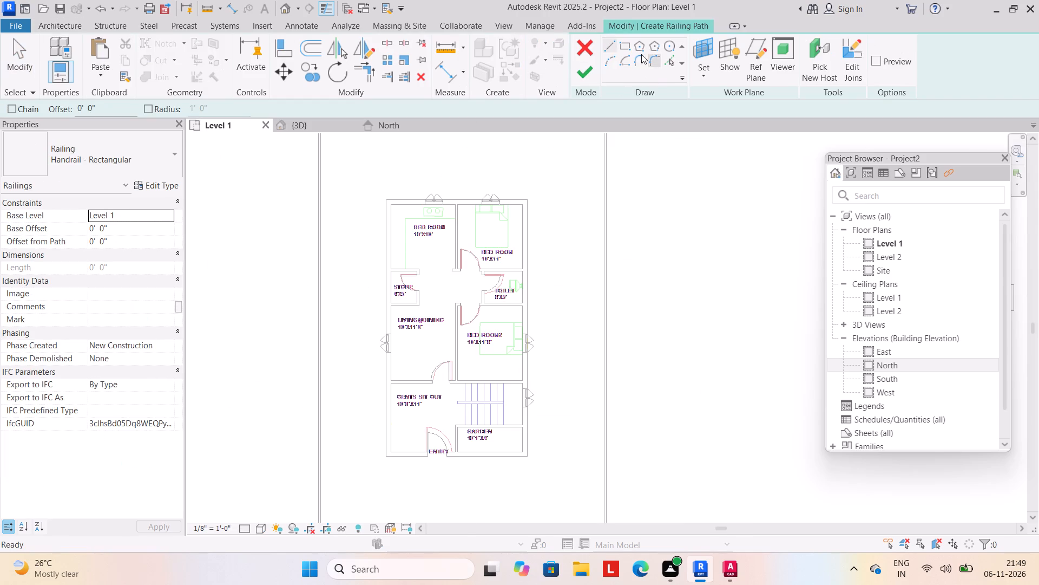
{"action": "left_click", "coordinate": [628, 45]}
{"action": "left_click", "coordinate": [162, 212]}
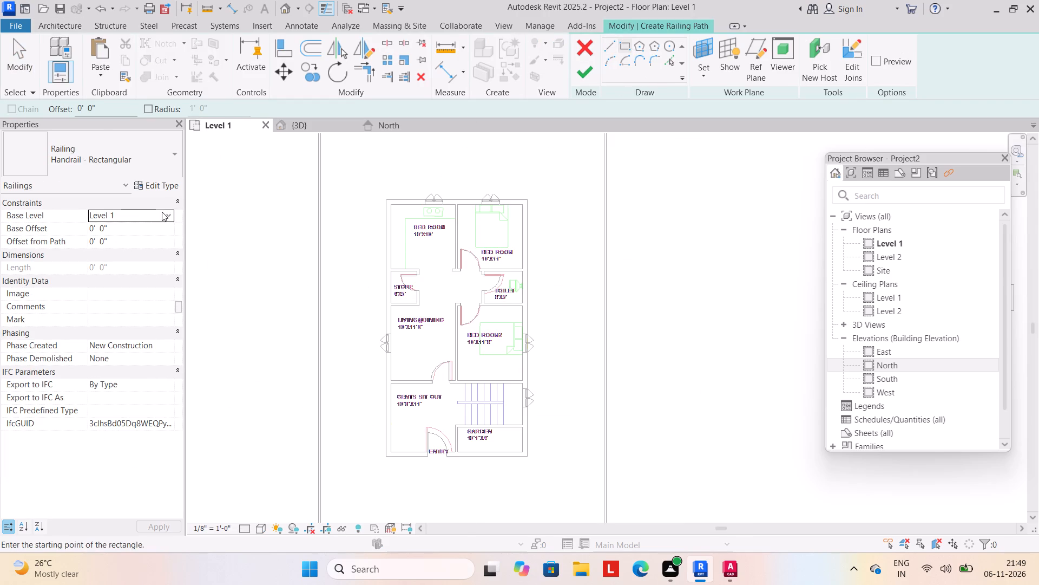
{"action": "left_click", "coordinate": [167, 212]}
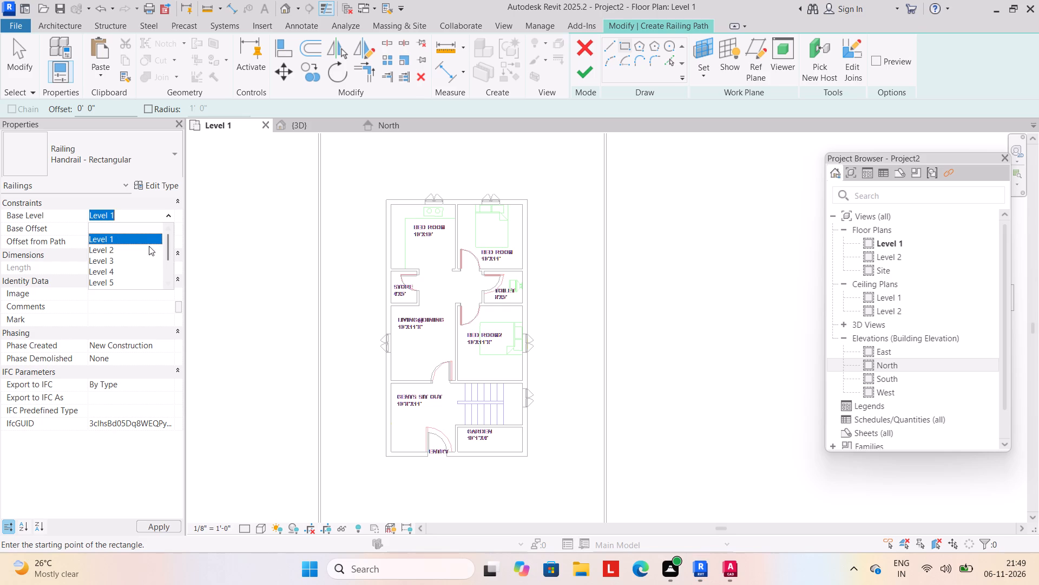
{"action": "left_click", "coordinate": [149, 246]}
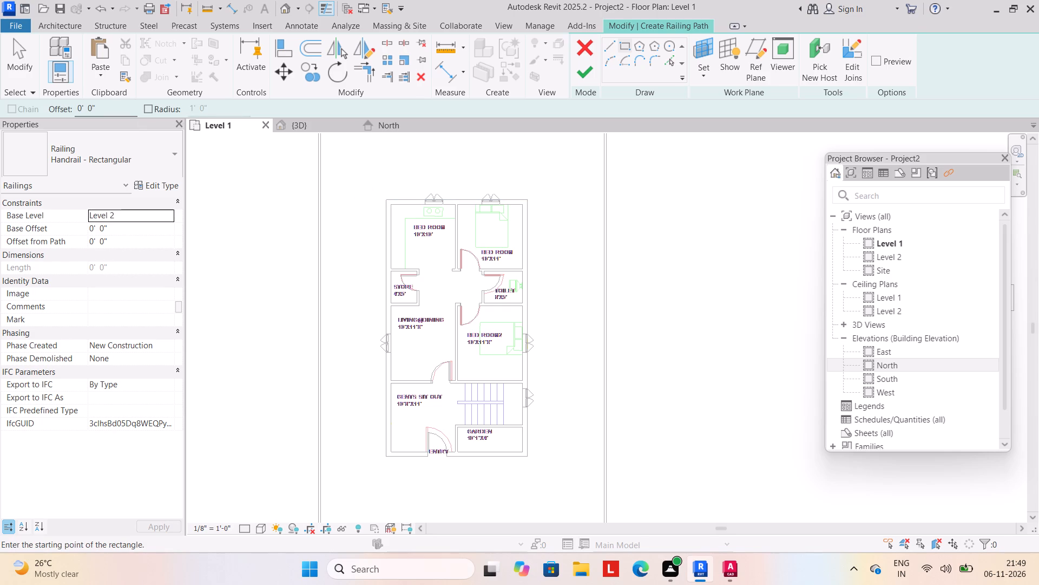
Sketch the rectangular railing path around the house's outer walls with a 2' outward offset and finish the railing.
{"action": "left_click", "coordinate": [108, 111]}
{"action": "key", "text": "BackSpace"}
{"action": "key", "text": "BackSpace"}
{"action": "key", "text": "BackSpace"}
{"action": "key", "text": "BackSpace"}
{"action": "key", "text": "BackSpace"}
{"action": "key", "text": "BackSpace"}
{"action": "key", "text": "BackSpace"}
{"action": "key", "text": "BackSpace"}
{"action": "key", "text": "BackSpace"}
{"action": "key", "text": "BackSpace"}
{"action": "key", "text": "BackSpace"}
{"action": "key", "text": "BackSpace"}
{"action": "key", "text": "BackSpace"}
{"action": "type", "text": "2'"}
{"action": "key", "text": "Return"}
{"action": "left_click", "coordinate": [385, 197]}
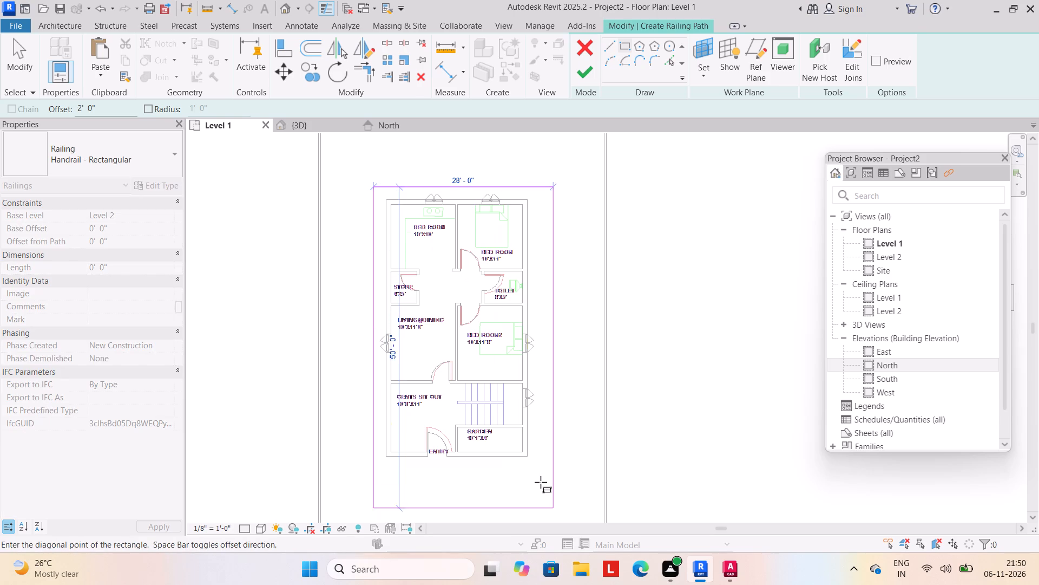
{"action": "left_click", "coordinate": [530, 454]}
{"action": "left_click", "coordinate": [578, 77]}
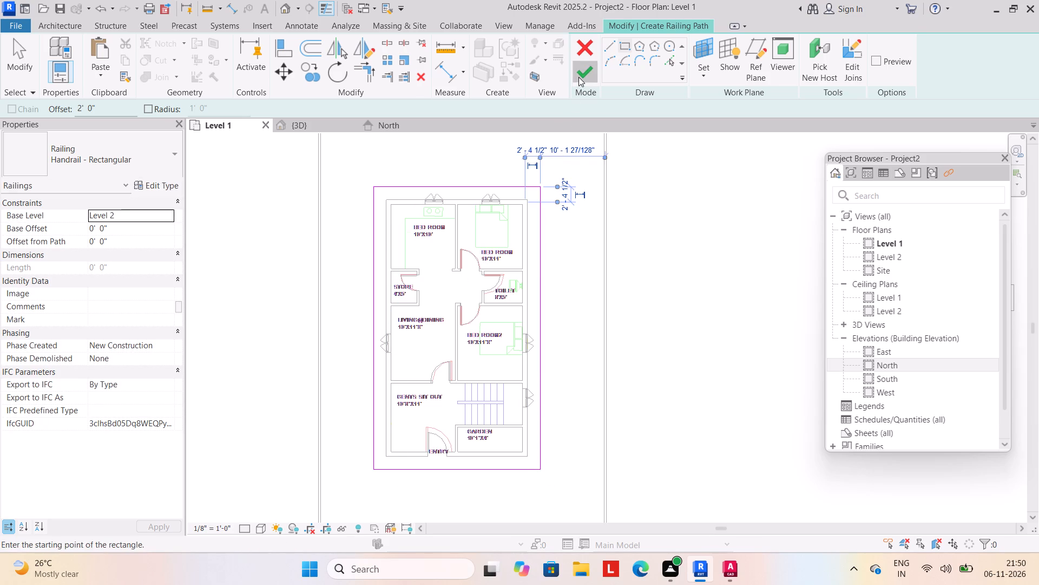
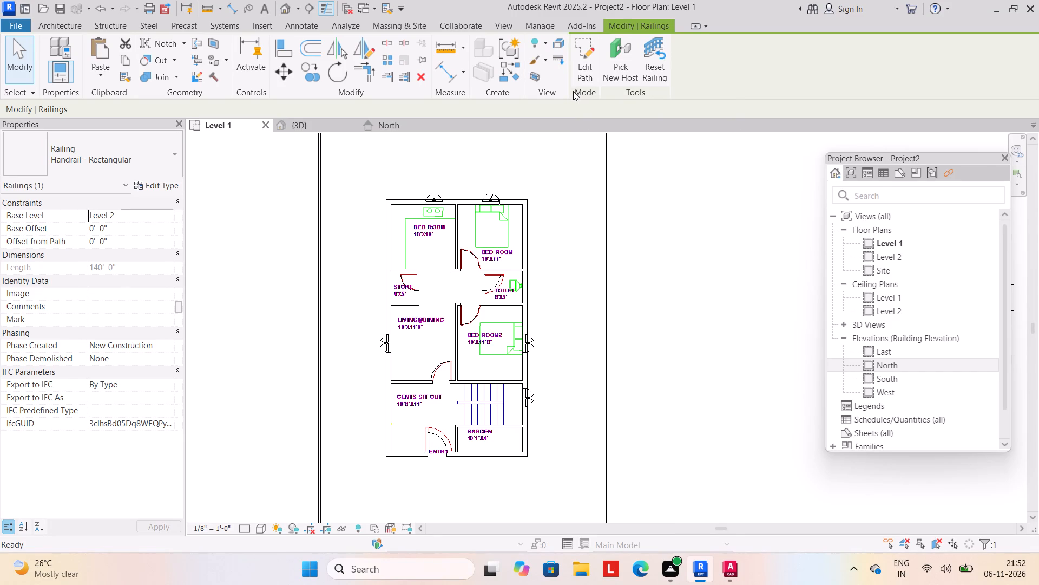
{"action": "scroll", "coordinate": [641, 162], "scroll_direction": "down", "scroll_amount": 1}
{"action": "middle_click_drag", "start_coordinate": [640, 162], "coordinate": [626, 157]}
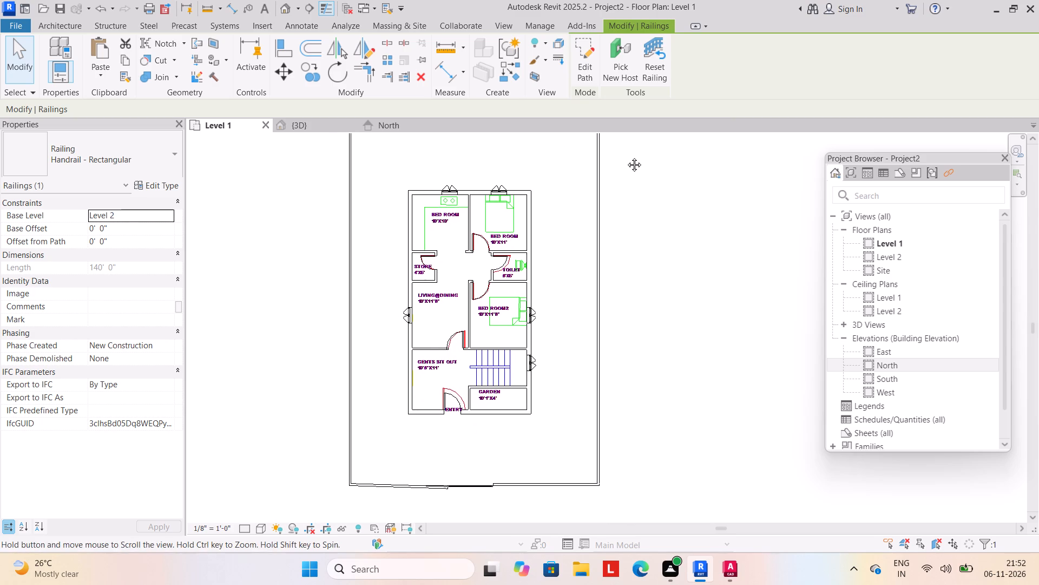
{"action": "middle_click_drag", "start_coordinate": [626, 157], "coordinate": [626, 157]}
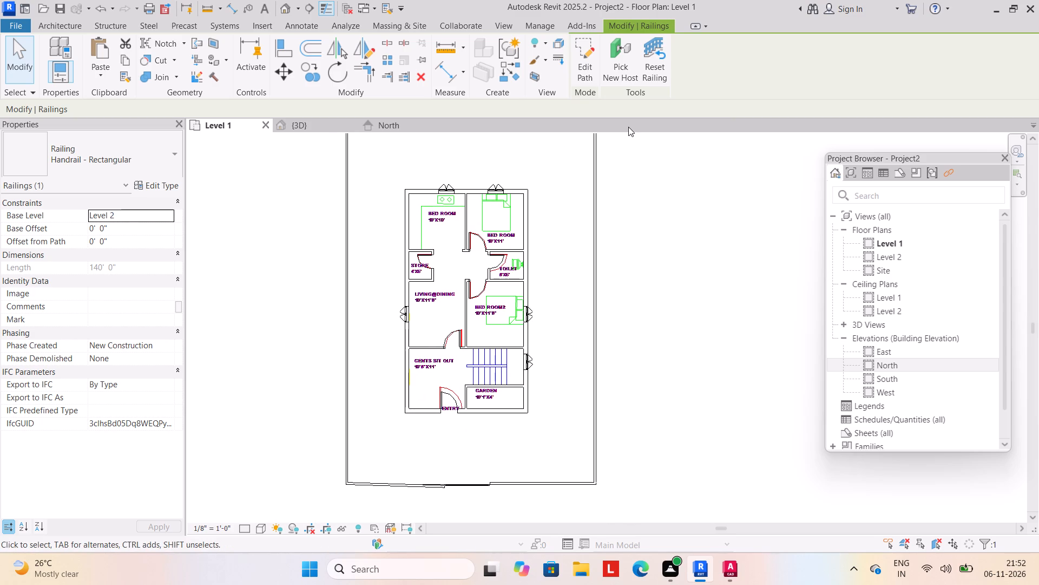
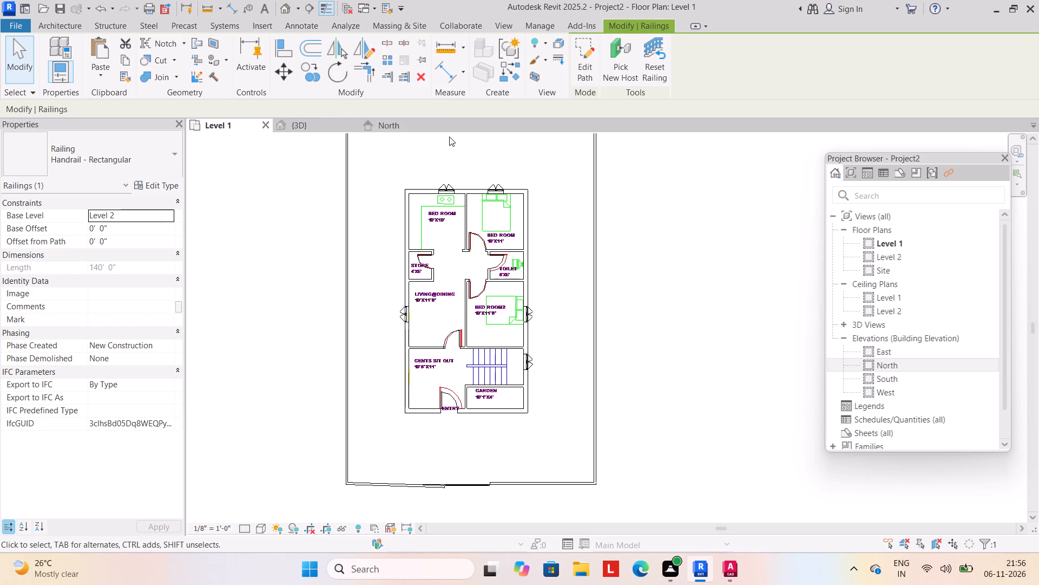
Paste the copied Level 2 railing aligned to Levels 4 through 7.
{"action": "left_click", "coordinate": [308, 123]}
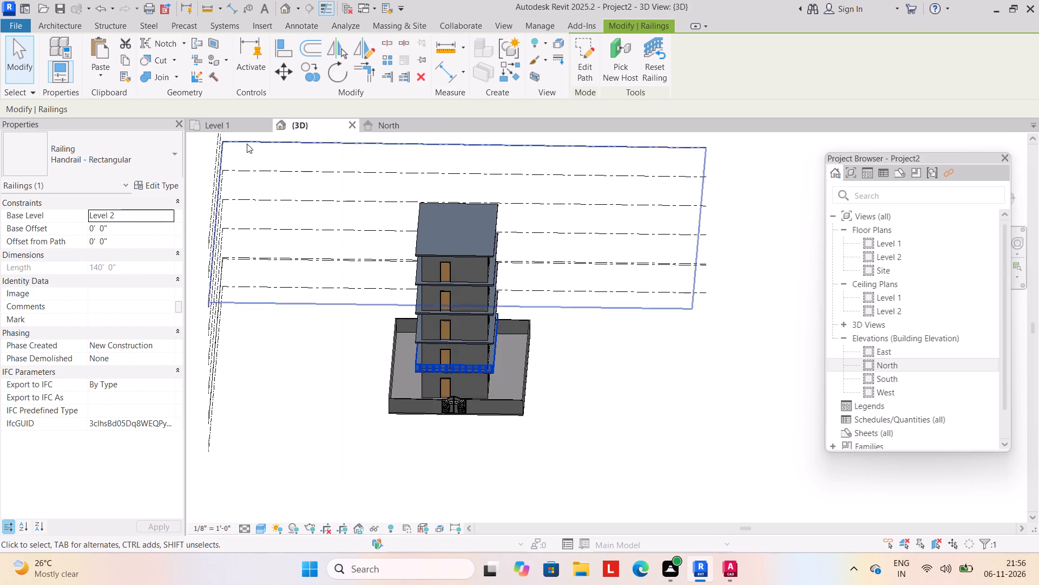
{"action": "left_click_drag", "start_coordinate": [132, 64], "coordinate": [124, 67]}
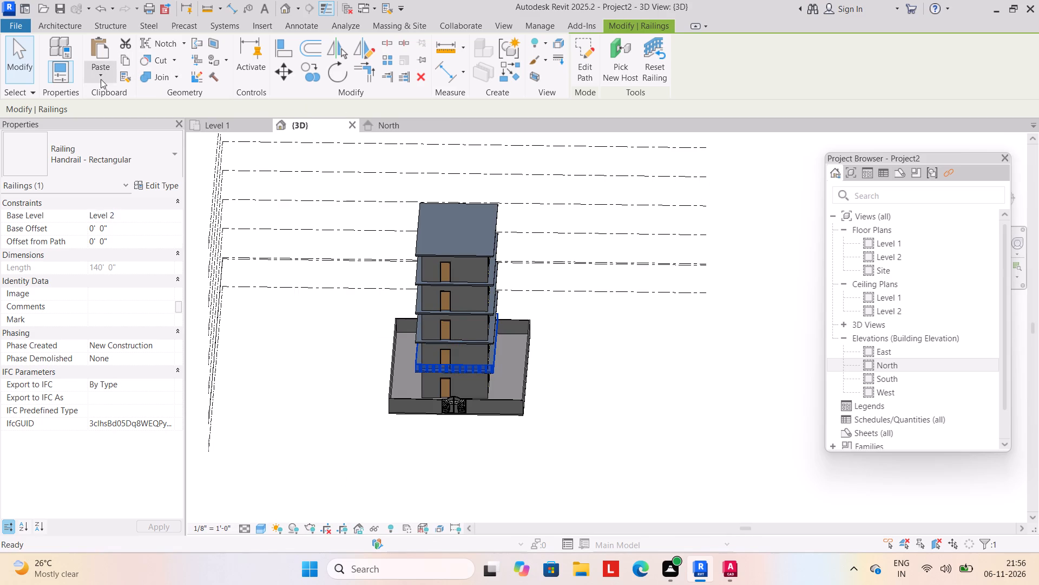
{"action": "left_click", "coordinate": [101, 79]}
{"action": "left_click", "coordinate": [139, 120]}
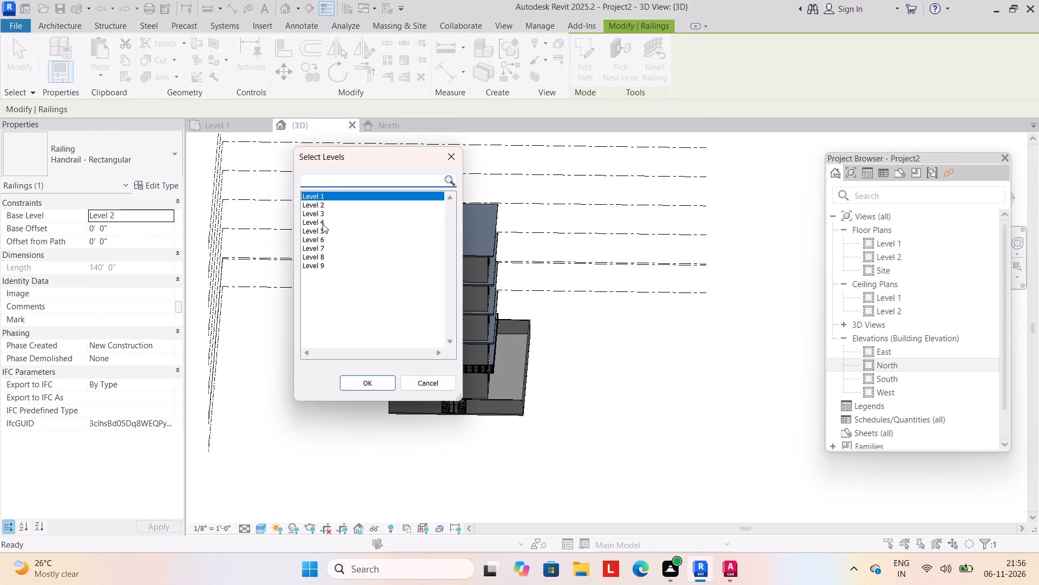
{"action": "left_click_drag", "start_coordinate": [323, 224], "coordinate": [325, 255]}
{"action": "left_click_drag", "start_coordinate": [324, 222], "coordinate": [325, 235]}
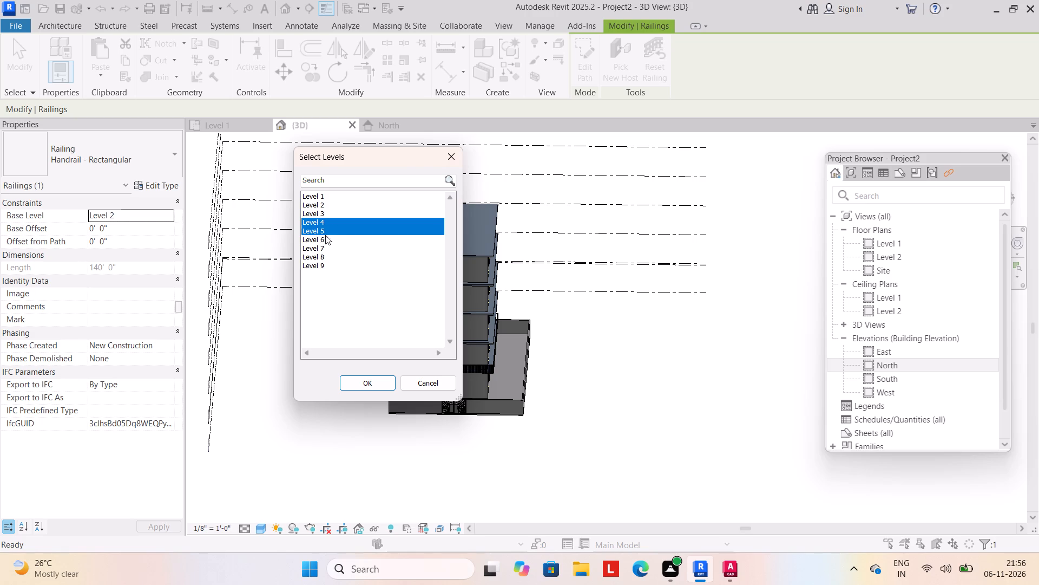
{"action": "left_click_drag", "start_coordinate": [325, 235], "coordinate": [326, 244]}
{"action": "left_click", "coordinate": [350, 384]}
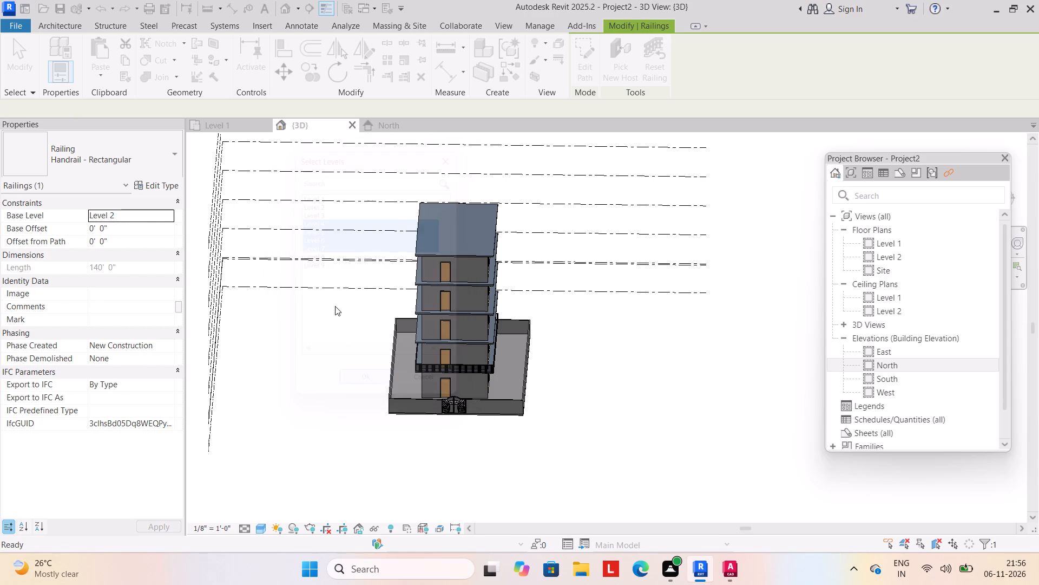
{"action": "left_click", "coordinate": [318, 361]}
{"action": "scroll", "coordinate": [363, 372], "scroll_direction": "down", "scroll_amount": 2}
{"action": "middle_click_drag", "start_coordinate": [363, 372], "coordinate": [352, 361]}
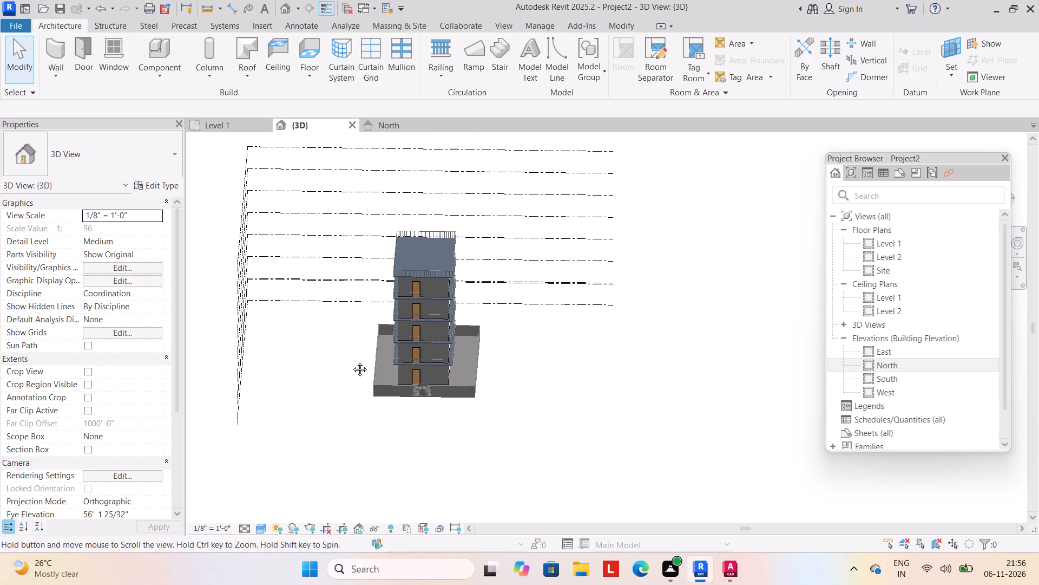
{"action": "middle_click_drag", "start_coordinate": [352, 361], "coordinate": [350, 359]}
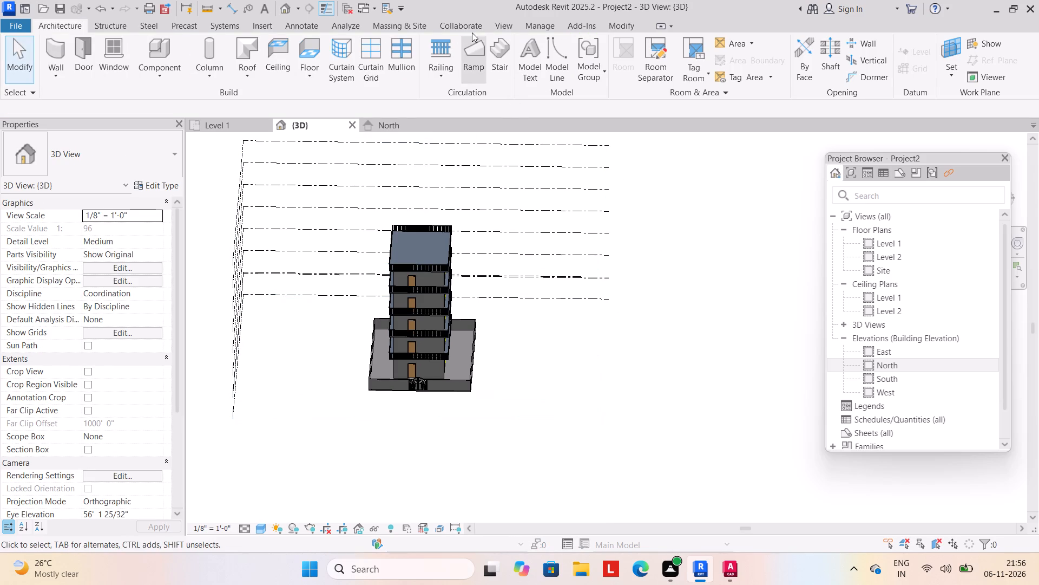
Start the Paint tool with the Door - Panel material and paint the front walls of the lowest two floors.
{"action": "left_click", "coordinate": [623, 24]}
{"action": "left_click", "coordinate": [221, 58]}
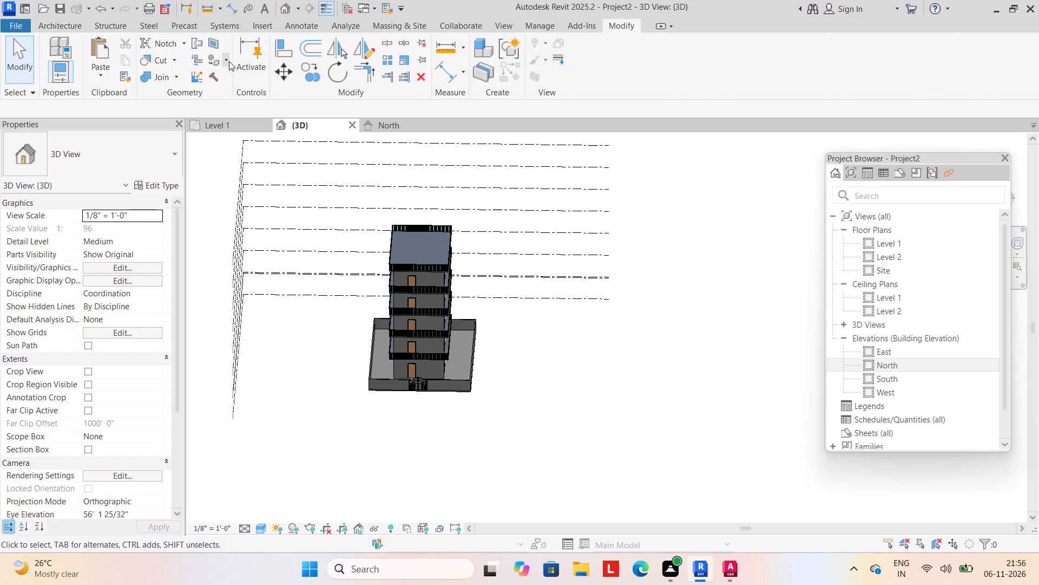
{"action": "left_click", "coordinate": [229, 61]}
{"action": "left_click", "coordinate": [239, 81]}
{"action": "scroll", "coordinate": [196, 223], "scroll_direction": "down", "scroll_amount": 6}
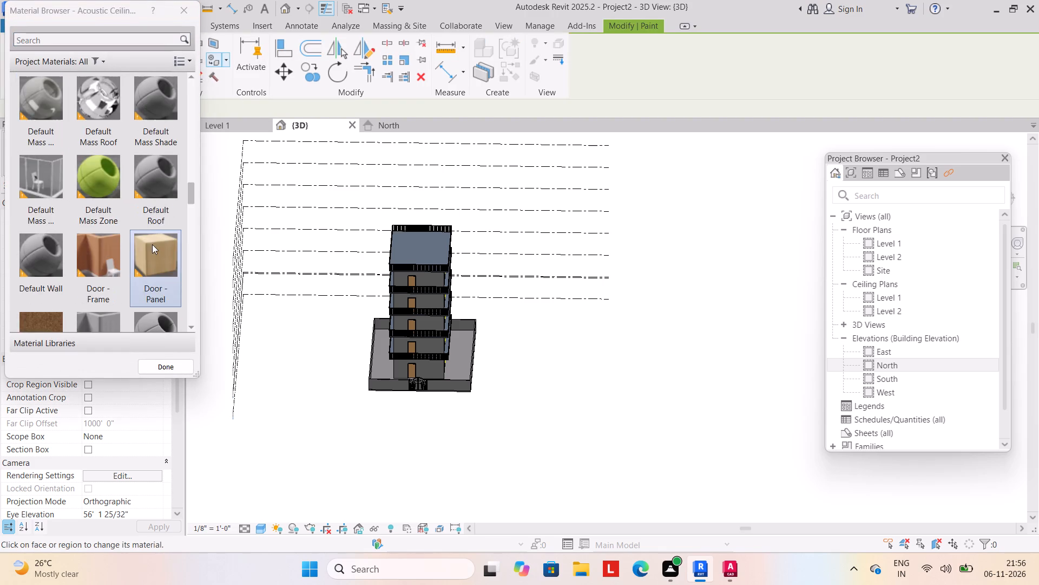
{"action": "scroll", "coordinate": [149, 246], "scroll_direction": "down", "scroll_amount": 3}
{"action": "scroll", "coordinate": [112, 216], "scroll_direction": "up", "scroll_amount": 3}
{"action": "left_click", "coordinate": [155, 252]}
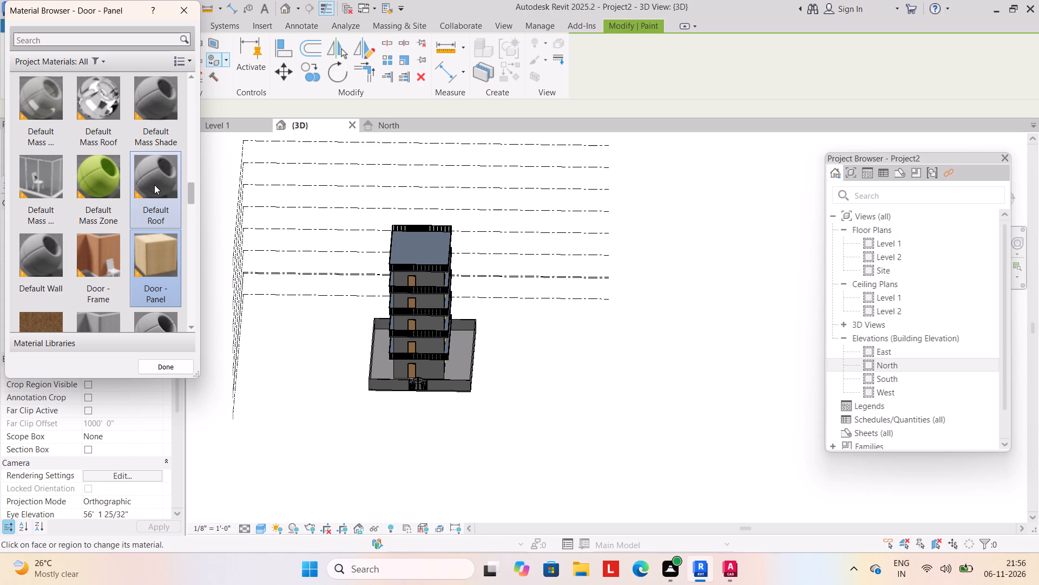
{"action": "left_click", "coordinate": [432, 365]}
{"action": "left_click_drag", "start_coordinate": [431, 344], "coordinate": [431, 349]}
{"action": "left_click", "coordinate": [433, 368]}
Paint the front walls of the upper three floors with the Door - Panel material.
{"action": "left_click", "coordinate": [429, 311]}
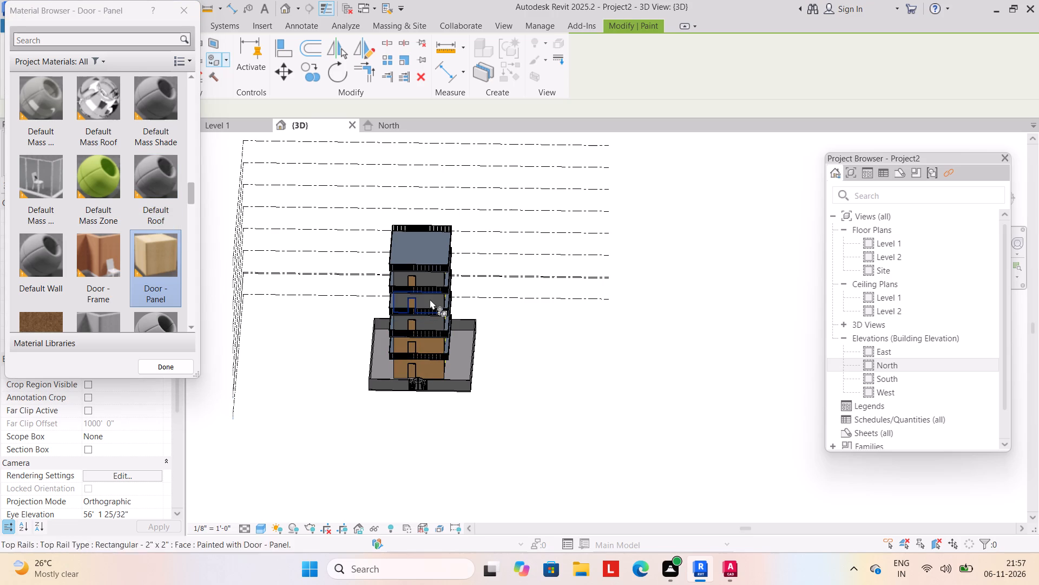
{"action": "left_click", "coordinate": [430, 298]}
{"action": "left_click", "coordinate": [426, 271]}
{"action": "left_click", "coordinate": [440, 315]}
{"action": "left_click", "coordinate": [440, 316]}
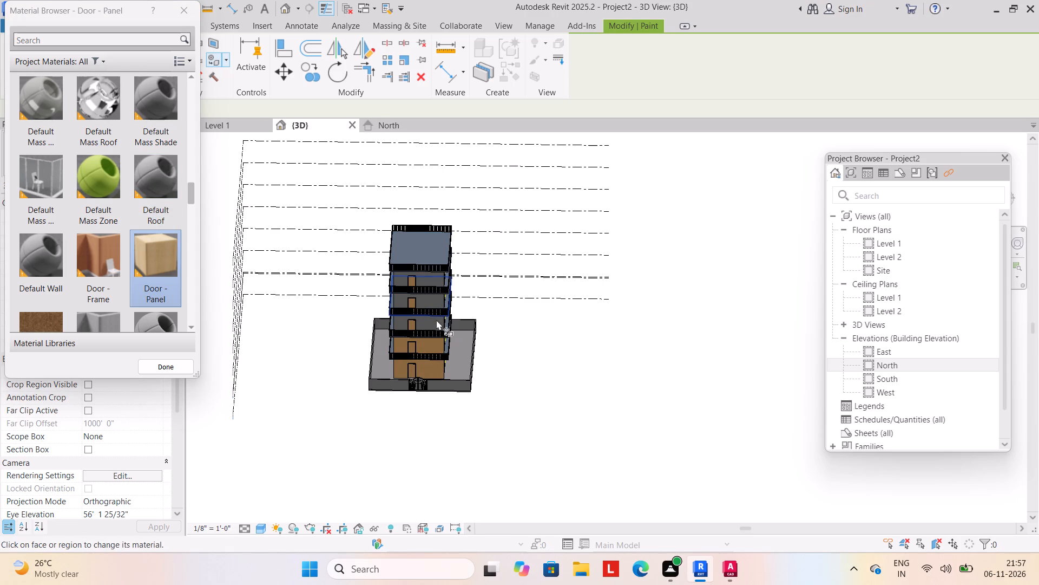
{"action": "left_click", "coordinate": [436, 320]}
{"action": "left_click", "coordinate": [434, 317]}
{"action": "scroll", "coordinate": [434, 315], "scroll_direction": "up", "scroll_amount": 6}
{"action": "left_click", "coordinate": [418, 326]}
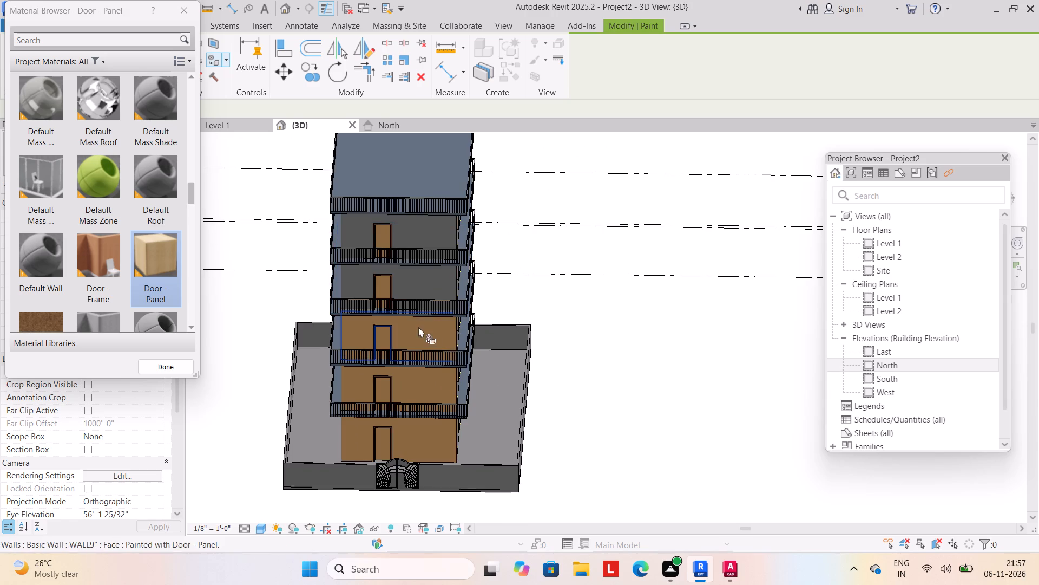
{"action": "left_click", "coordinate": [415, 277]}
{"action": "left_click", "coordinate": [410, 242]}
Paint the long side wall with three windows per floor in Door - Panel on all five floors.
{"action": "middle_click_drag", "start_coordinate": [448, 347], "coordinate": [344, 341], "text": "shift"}
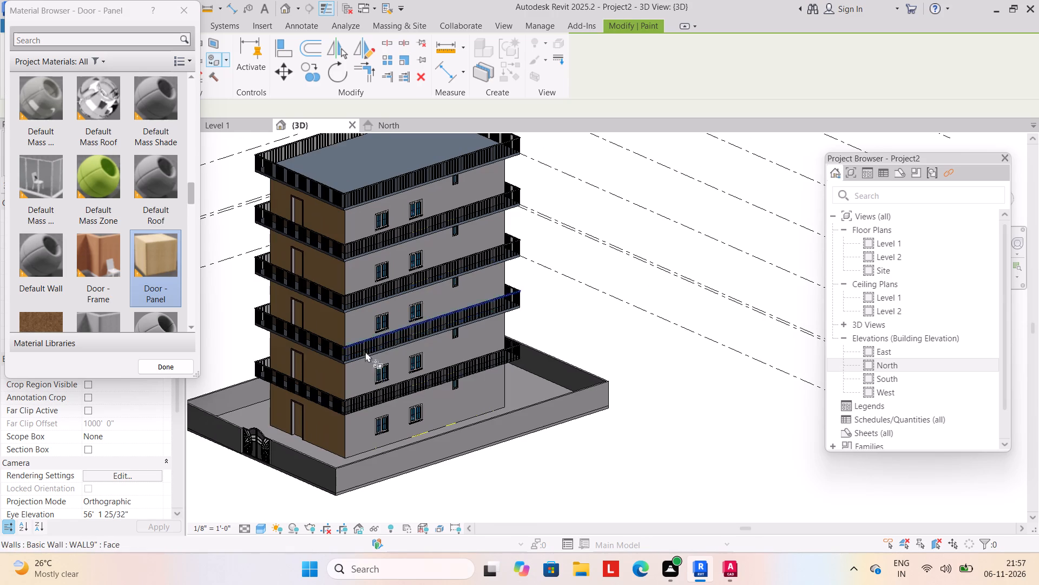
{"action": "left_click", "coordinate": [365, 421]}
{"action": "left_click", "coordinate": [360, 380]}
{"action": "left_click", "coordinate": [350, 321]}
{"action": "left_click", "coordinate": [345, 273]}
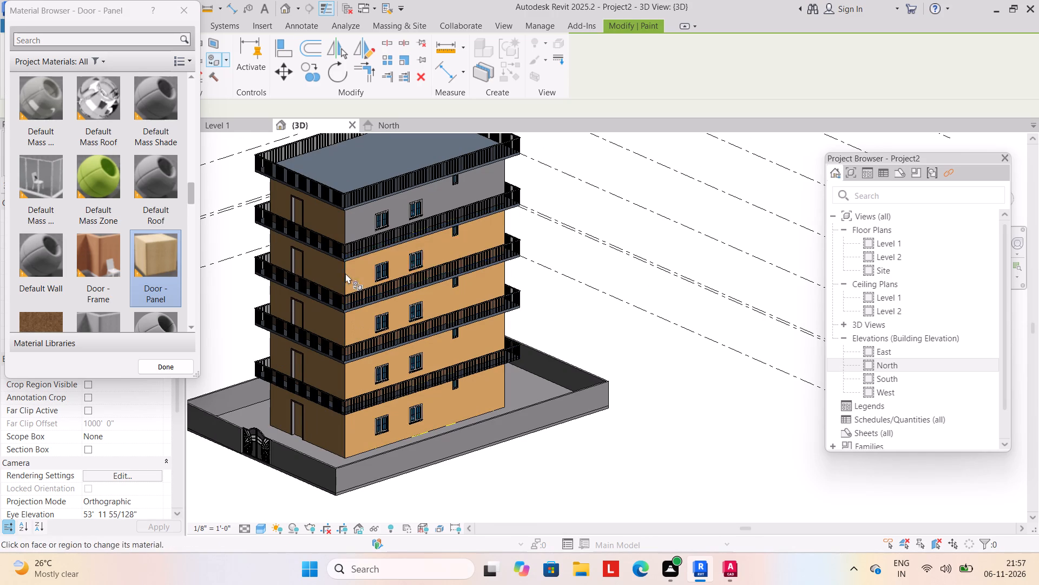
{"action": "left_click_drag", "start_coordinate": [357, 227], "coordinate": [360, 232]}
Paint the rear wall faces of all five floors with the Door - Panel material.
{"action": "middle_click_drag", "start_coordinate": [463, 349], "coordinate": [436, 350], "text": "shift"}
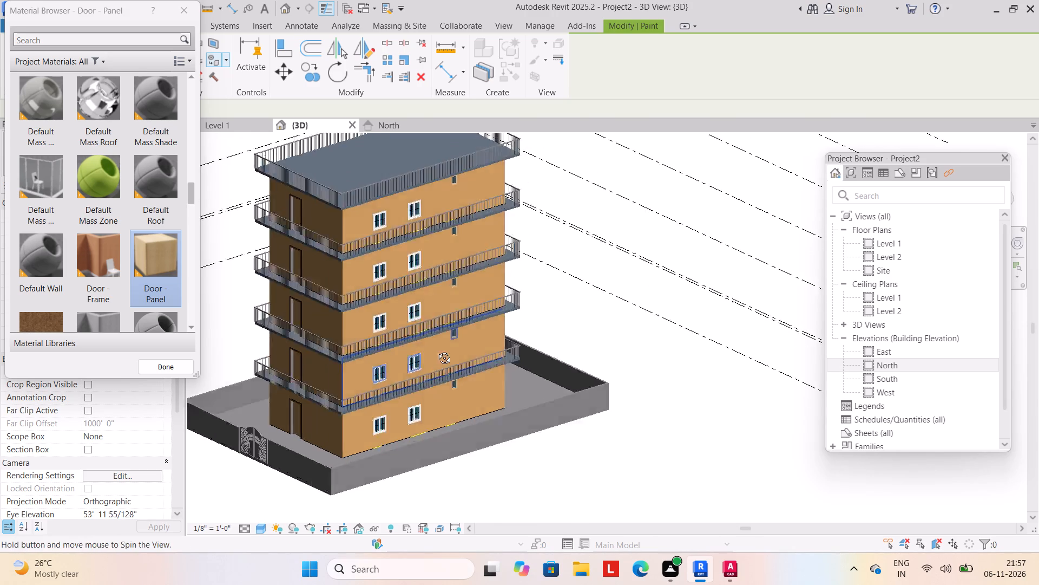
{"action": "middle_click_drag", "start_coordinate": [436, 350], "coordinate": [318, 354], "text": "shift"}
{"action": "scroll", "coordinate": [344, 357], "scroll_direction": "up", "scroll_amount": 1}
{"action": "left_click", "coordinate": [481, 417]}
{"action": "left_click", "coordinate": [481, 380]}
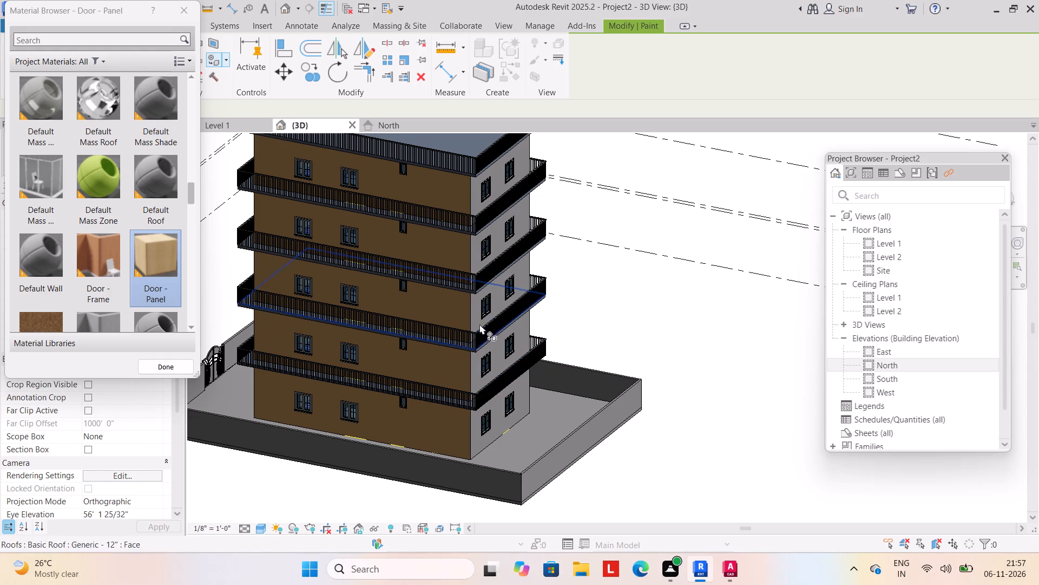
{"action": "left_click", "coordinate": [479, 319]}
{"action": "left_click_drag", "start_coordinate": [486, 288], "coordinate": [501, 292]}
{"action": "left_click", "coordinate": [496, 287]}
{"action": "left_click", "coordinate": [496, 248]}
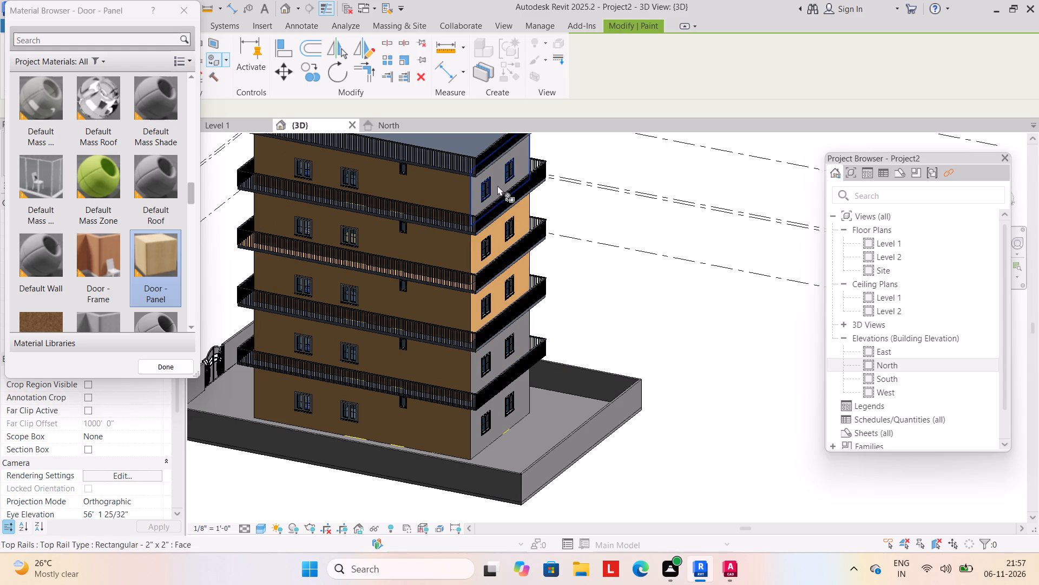
{"action": "left_click", "coordinate": [497, 185]}
{"action": "left_click_drag", "start_coordinate": [498, 359], "coordinate": [500, 370]}
{"action": "left_click", "coordinate": [514, 404]}
Paint the remaining long side wall on all five floors with the Door - Panel material.
{"action": "middle_click_drag", "start_coordinate": [534, 419], "coordinate": [340, 418], "text": "shift"}
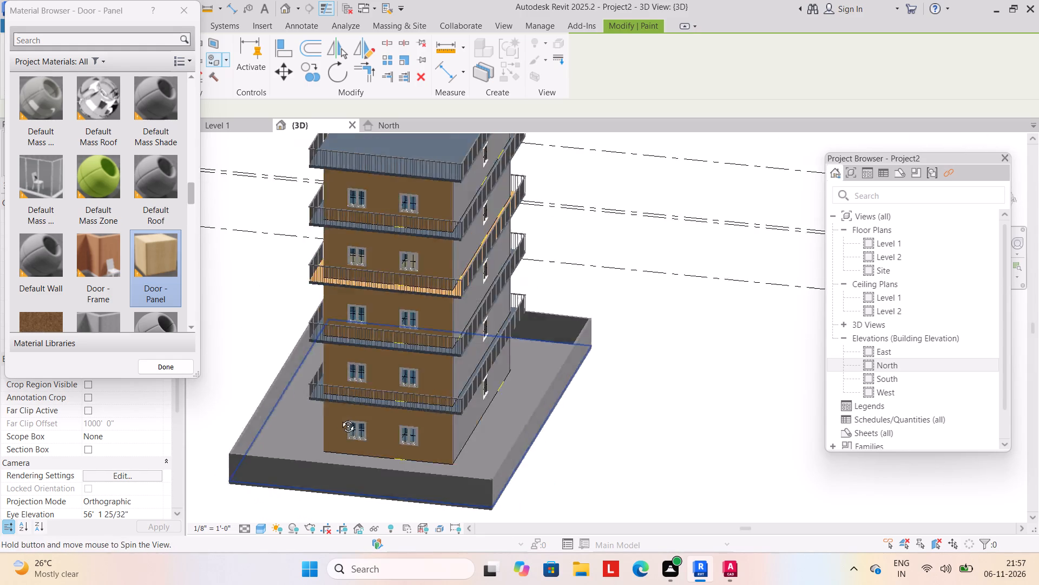
{"action": "middle_click_drag", "start_coordinate": [340, 418], "coordinate": [331, 412], "text": "shift"}
{"action": "left_click", "coordinate": [462, 424]}
{"action": "left_click", "coordinate": [449, 366]}
{"action": "left_click", "coordinate": [433, 301]}
{"action": "left_click", "coordinate": [435, 226]}
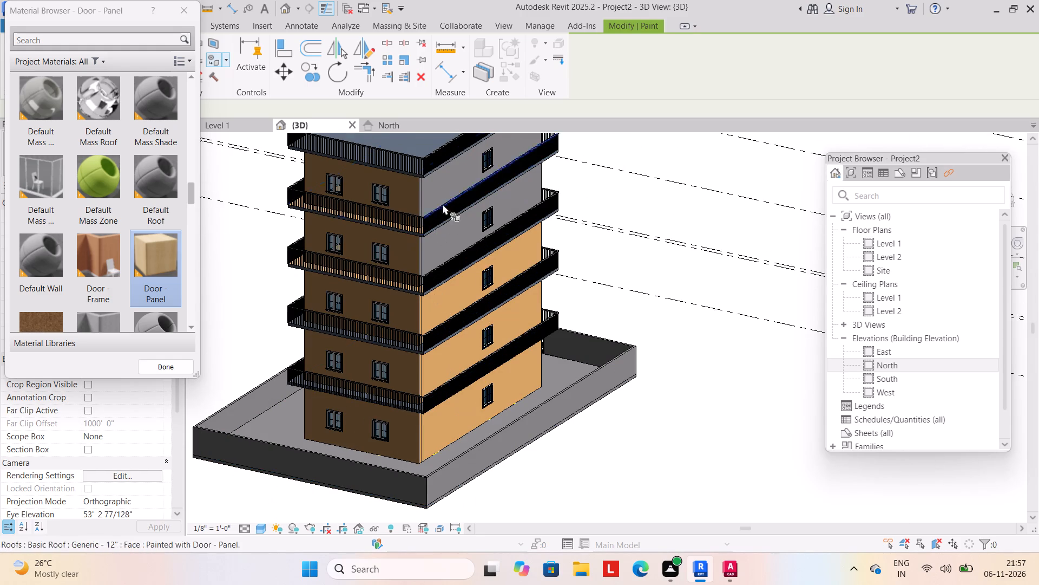
{"action": "left_click", "coordinate": [443, 183]}
{"action": "left_click", "coordinate": [475, 239]}
{"action": "left_click_drag", "start_coordinate": [450, 231], "coordinate": [456, 236]}
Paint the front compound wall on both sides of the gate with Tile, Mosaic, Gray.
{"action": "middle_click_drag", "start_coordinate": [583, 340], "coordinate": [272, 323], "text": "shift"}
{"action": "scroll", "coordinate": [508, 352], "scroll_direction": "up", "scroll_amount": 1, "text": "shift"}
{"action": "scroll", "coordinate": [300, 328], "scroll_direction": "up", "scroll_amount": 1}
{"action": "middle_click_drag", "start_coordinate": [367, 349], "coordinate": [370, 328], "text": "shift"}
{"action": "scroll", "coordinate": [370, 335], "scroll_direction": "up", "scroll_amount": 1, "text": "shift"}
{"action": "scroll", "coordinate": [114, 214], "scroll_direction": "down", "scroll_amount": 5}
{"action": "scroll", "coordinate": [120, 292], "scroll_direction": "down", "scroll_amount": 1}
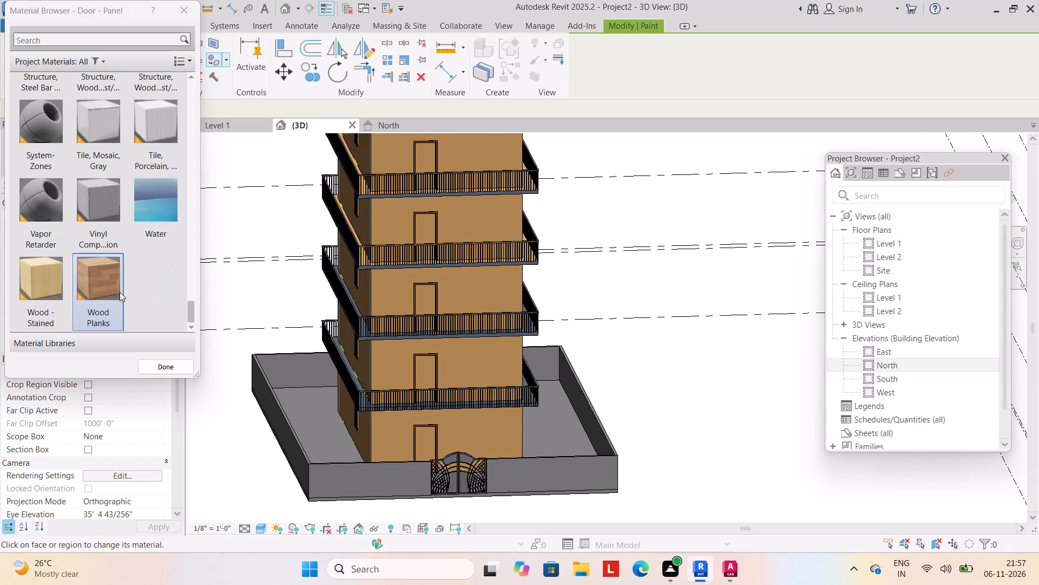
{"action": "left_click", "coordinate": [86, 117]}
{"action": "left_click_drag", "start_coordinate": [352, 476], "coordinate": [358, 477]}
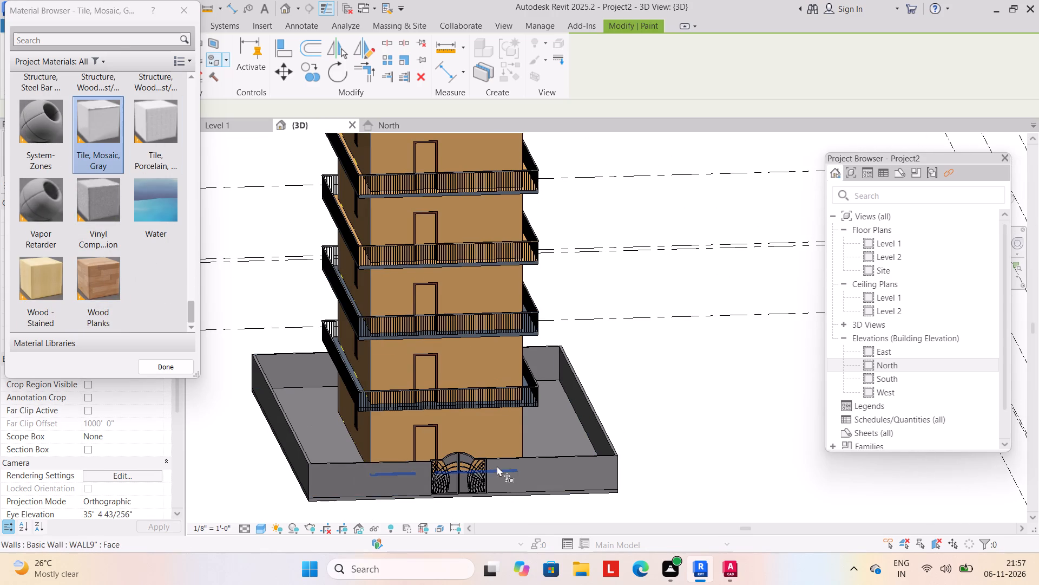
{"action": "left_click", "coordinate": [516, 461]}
Paint the front compound wall on both sides of the gate with the Carpet (1) material.
{"action": "scroll", "coordinate": [122, 220], "scroll_direction": "down", "scroll_amount": 1}
{"action": "scroll", "coordinate": [129, 199], "scroll_direction": "up", "scroll_amount": 7}
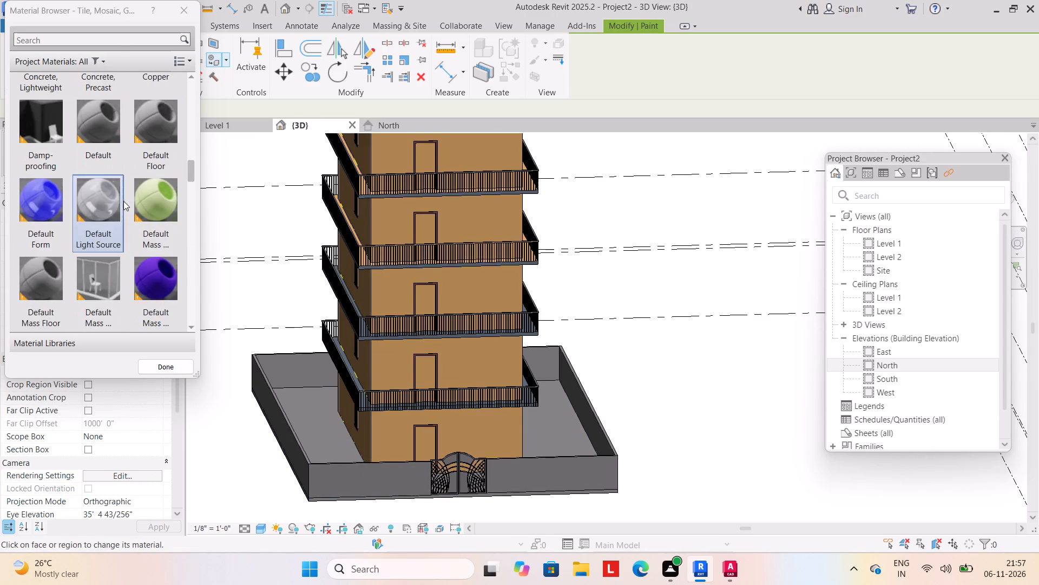
{"action": "scroll", "coordinate": [106, 209], "scroll_direction": "up", "scroll_amount": 8}
{"action": "scroll", "coordinate": [97, 213], "scroll_direction": "down", "scroll_amount": 3}
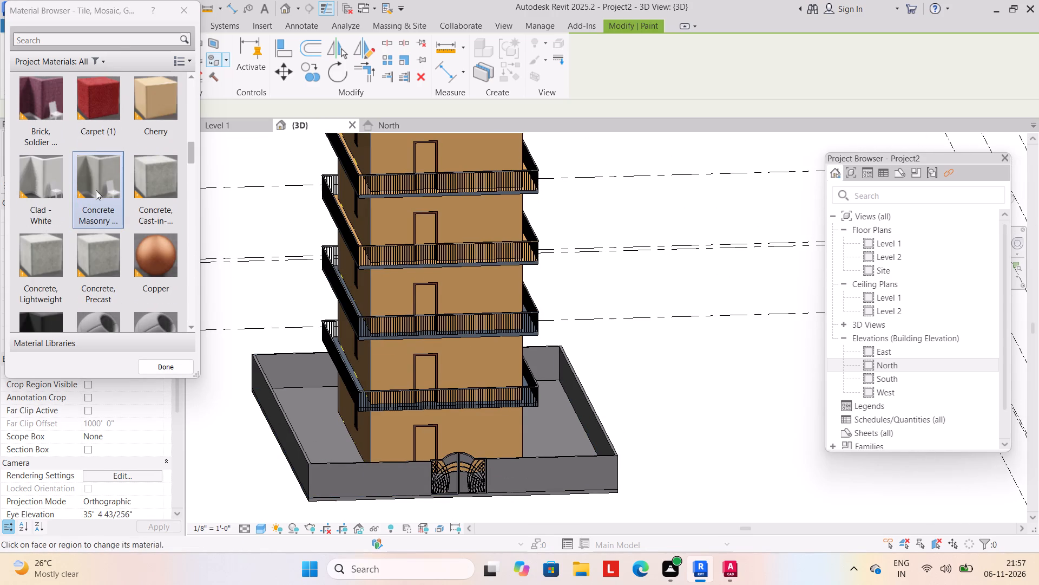
{"action": "left_click", "coordinate": [101, 86]}
{"action": "left_click_drag", "start_coordinate": [347, 485], "coordinate": [365, 488]}
{"action": "left_click_drag", "start_coordinate": [545, 480], "coordinate": [545, 474]}
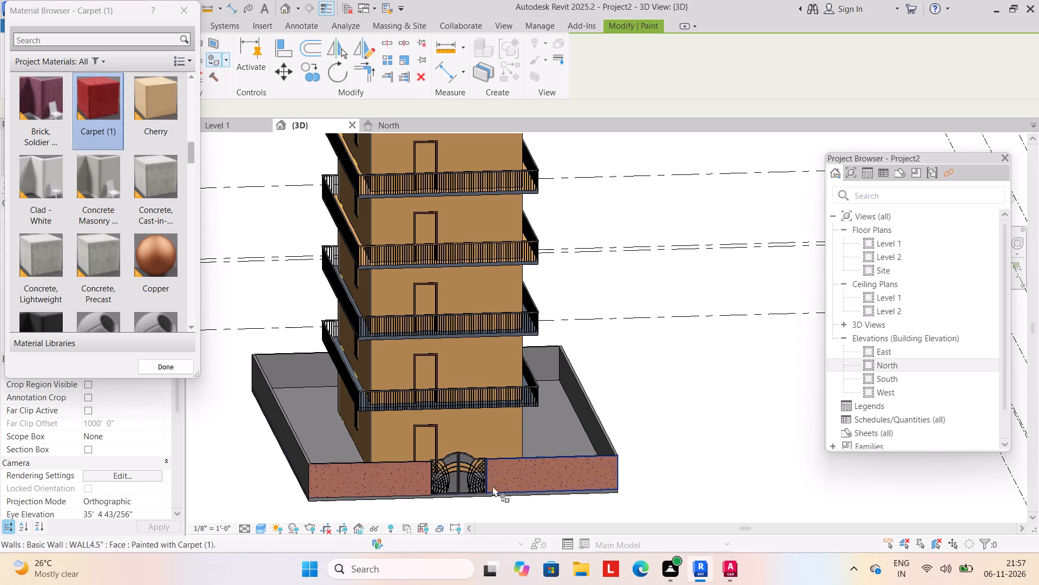
Paint the outer faces of the two side compound walls and the rear one with Carpet (1), and finish painting.
{"action": "middle_click_drag", "start_coordinate": [392, 475], "coordinate": [507, 457], "text": "shift"}
{"action": "left_click", "coordinate": [415, 446]}
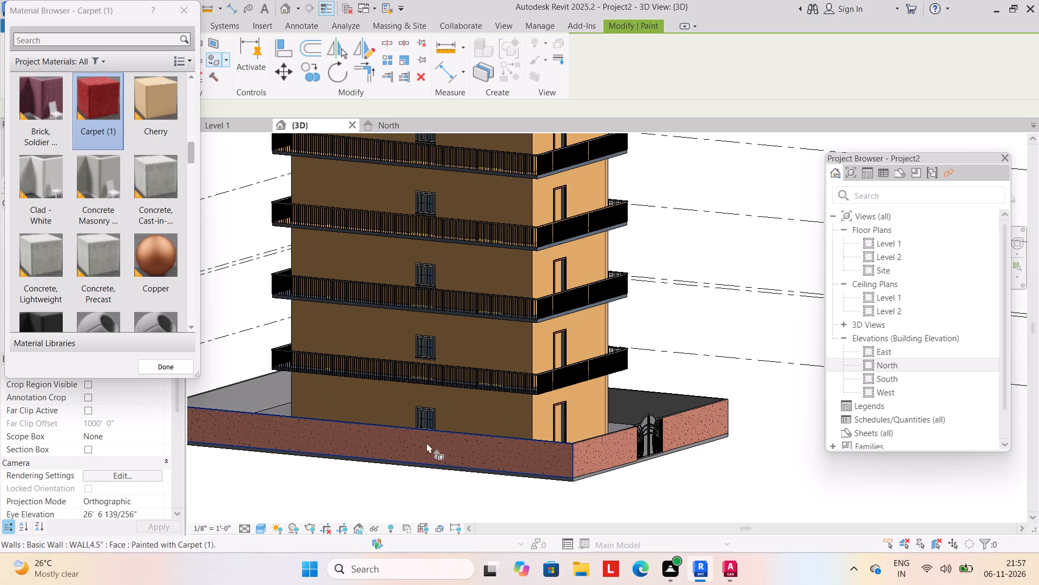
{"action": "middle_click_drag", "start_coordinate": [468, 432], "coordinate": [189, 456], "text": "shift"}
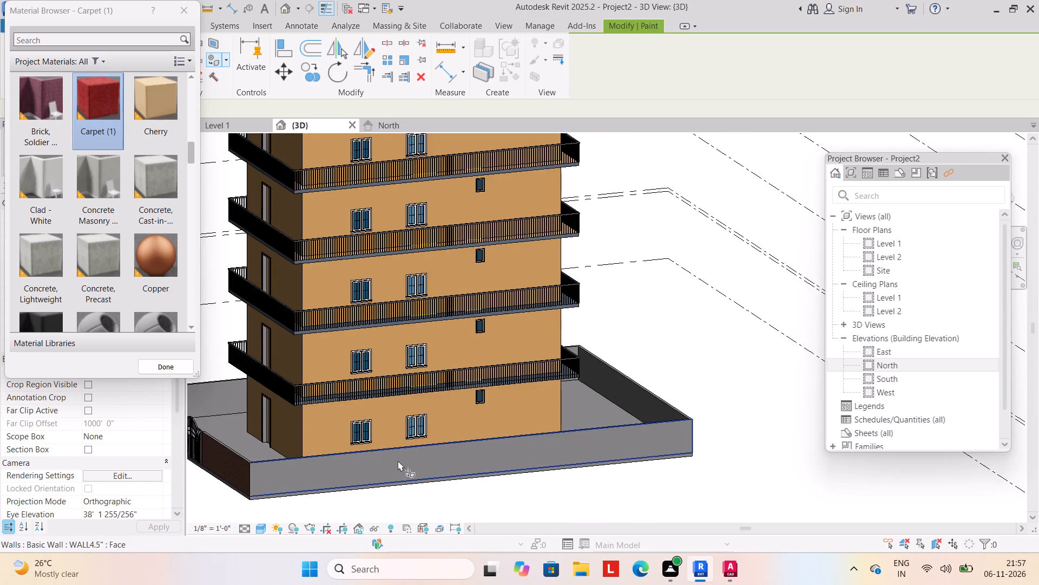
{"action": "left_click", "coordinate": [398, 460]}
{"action": "middle_click_drag", "start_coordinate": [519, 451], "coordinate": [273, 446], "text": "shift"}
{"action": "left_click", "coordinate": [353, 457]}
{"action": "middle_click_drag", "start_coordinate": [325, 474], "coordinate": [527, 459], "text": "shift"}
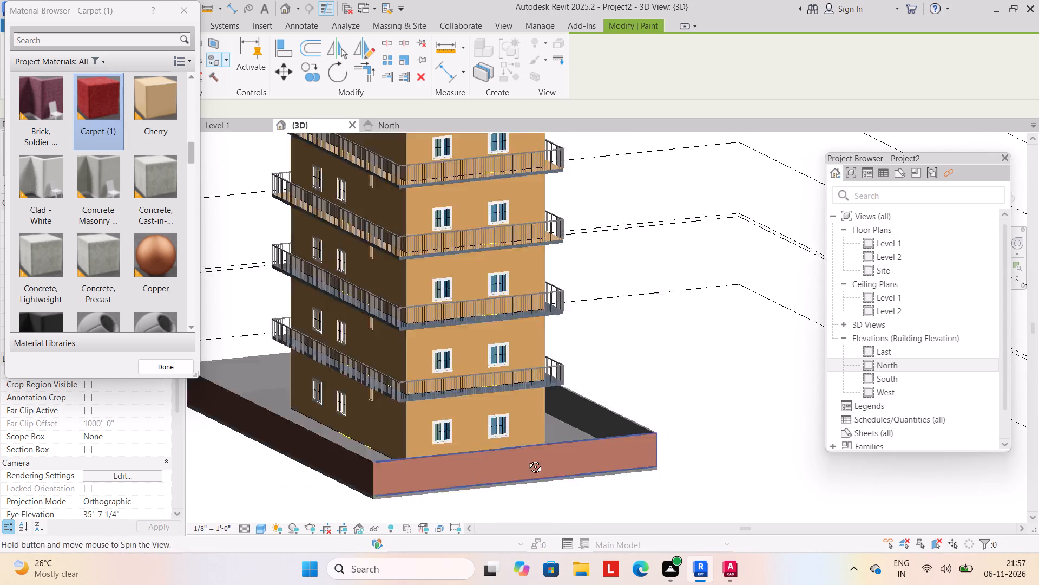
{"action": "middle_click_drag", "start_coordinate": [527, 459], "coordinate": [678, 443], "text": "shift"}
{"action": "scroll", "coordinate": [593, 450], "scroll_direction": "up", "scroll_amount": 1, "text": "shift"}
{"action": "middle_click_drag", "start_coordinate": [405, 460], "coordinate": [455, 471], "text": "shift"}
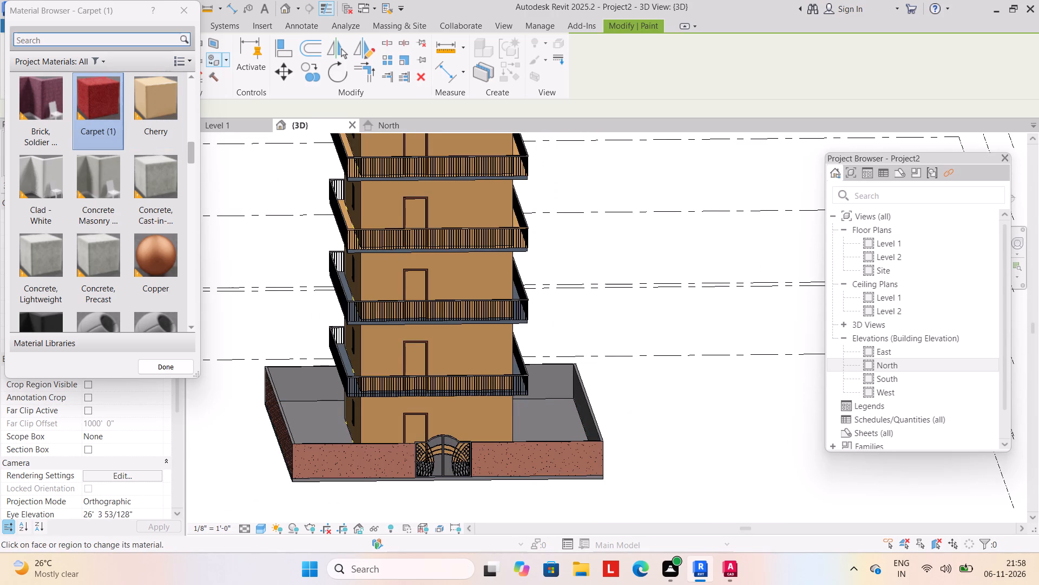
{"action": "left_click", "coordinate": [191, 6]}
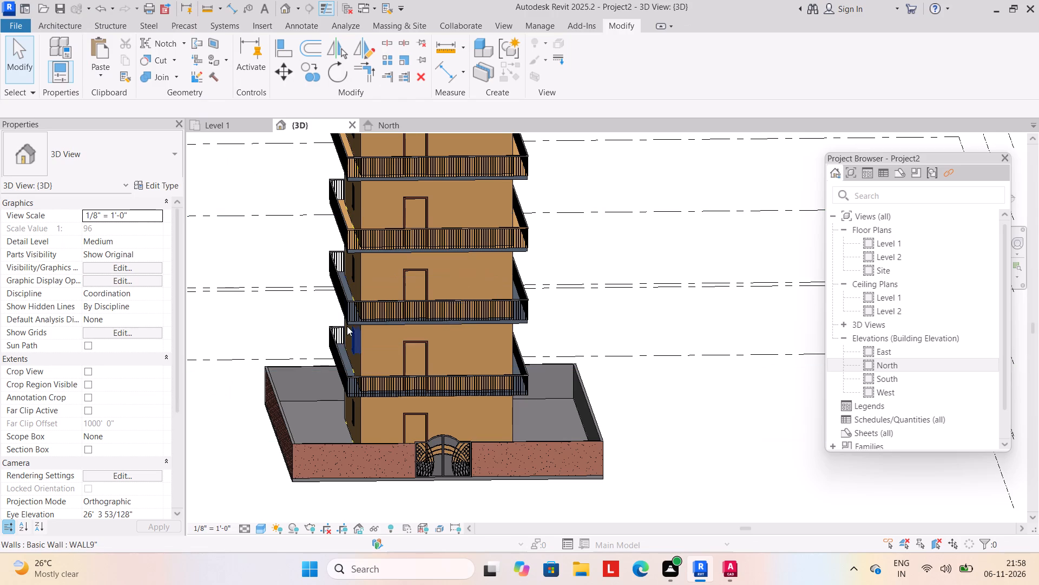
Start a new in-place component in the Generic Models category, keeping the name Generic Models 1.
{"action": "middle_click_drag", "start_coordinate": [411, 453], "coordinate": [409, 396]}
{"action": "scroll", "coordinate": [384, 417], "scroll_direction": "up", "scroll_amount": 1}
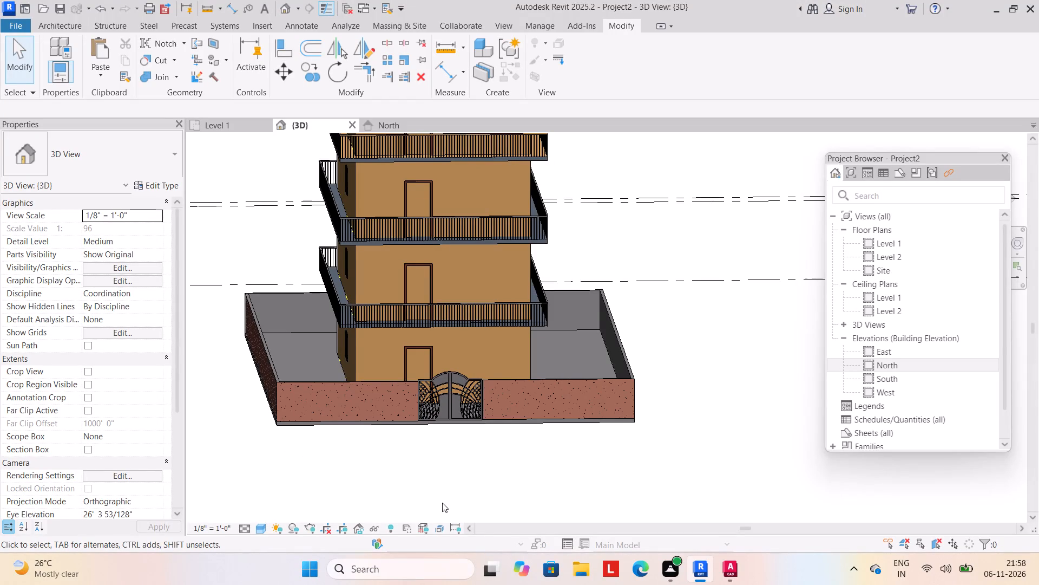
{"action": "scroll", "coordinate": [373, 420], "scroll_direction": "up", "scroll_amount": 1}
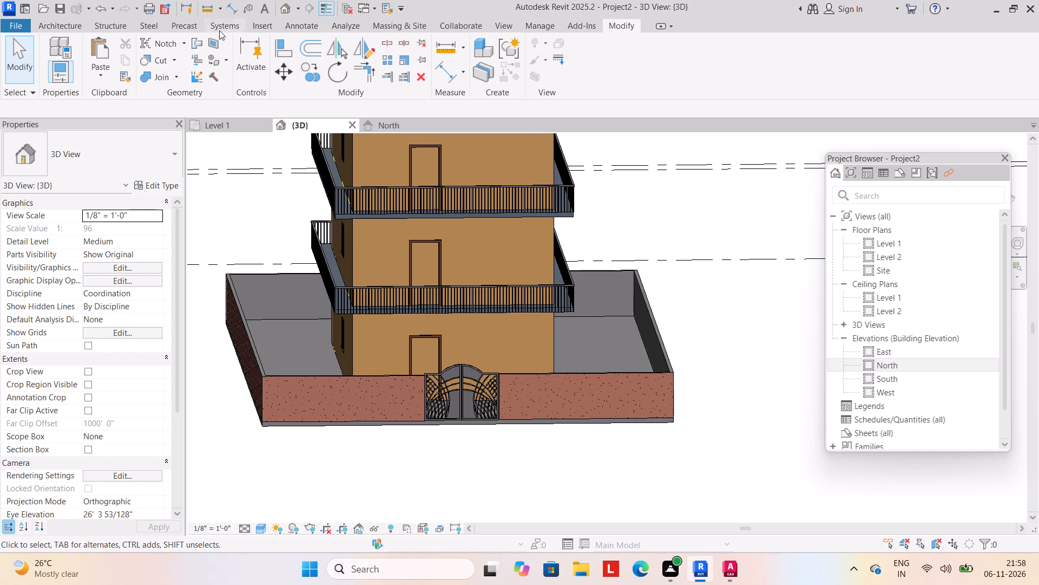
{"action": "left_click", "coordinate": [63, 31]}
{"action": "left_click", "coordinate": [158, 83]}
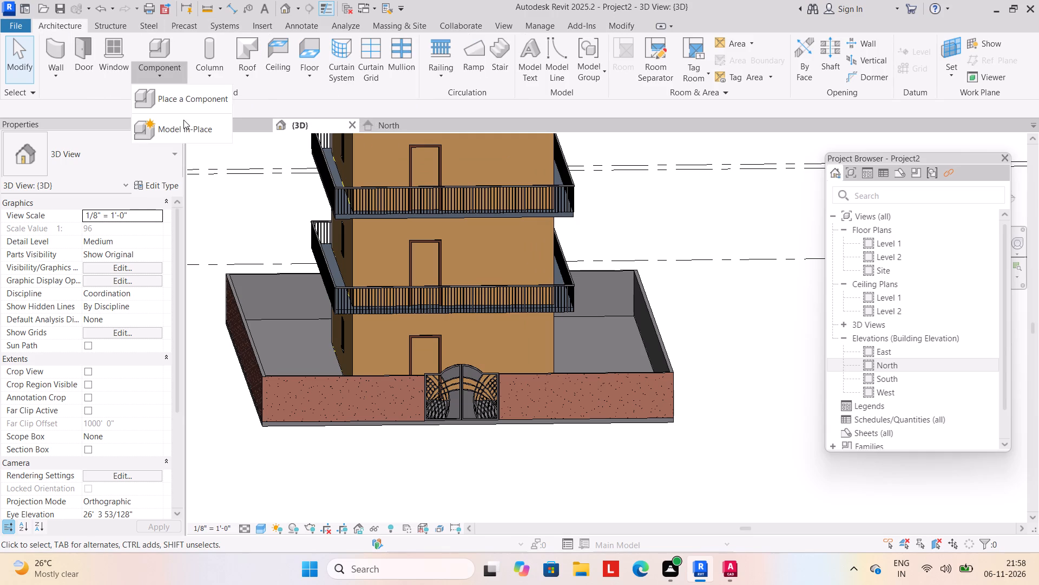
{"action": "left_click", "coordinate": [183, 120]}
{"action": "scroll", "coordinate": [443, 224], "scroll_direction": "down", "scroll_amount": 14}
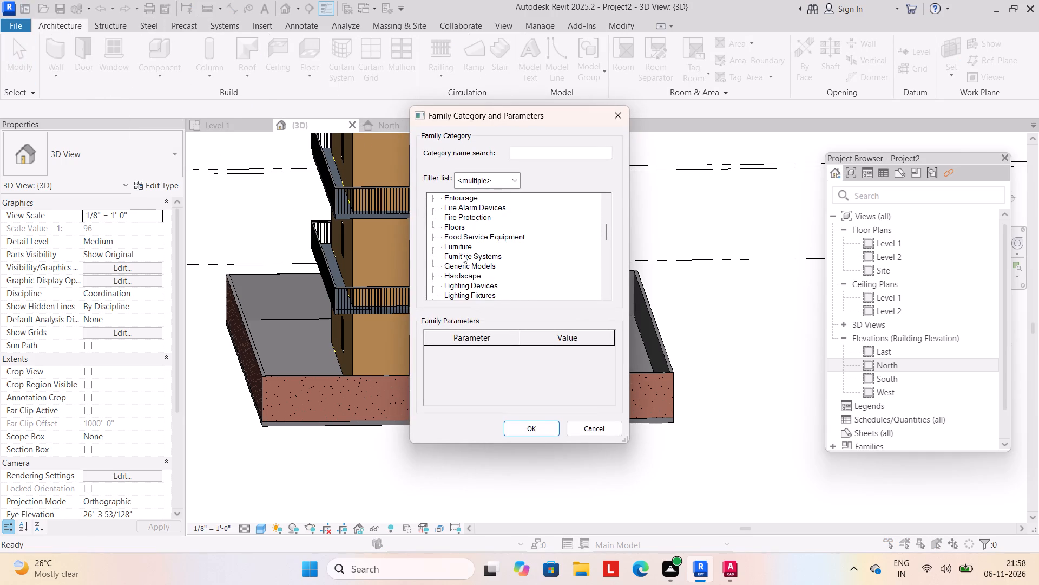
{"action": "left_click", "coordinate": [469, 263]}
{"action": "left_click", "coordinate": [525, 428]}
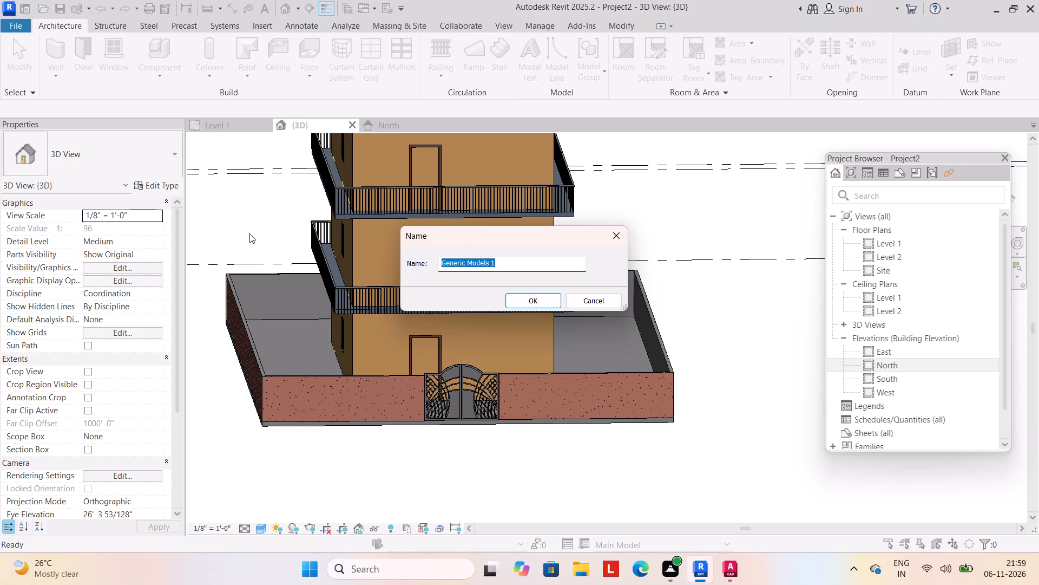
{"action": "left_click", "coordinate": [535, 302]}
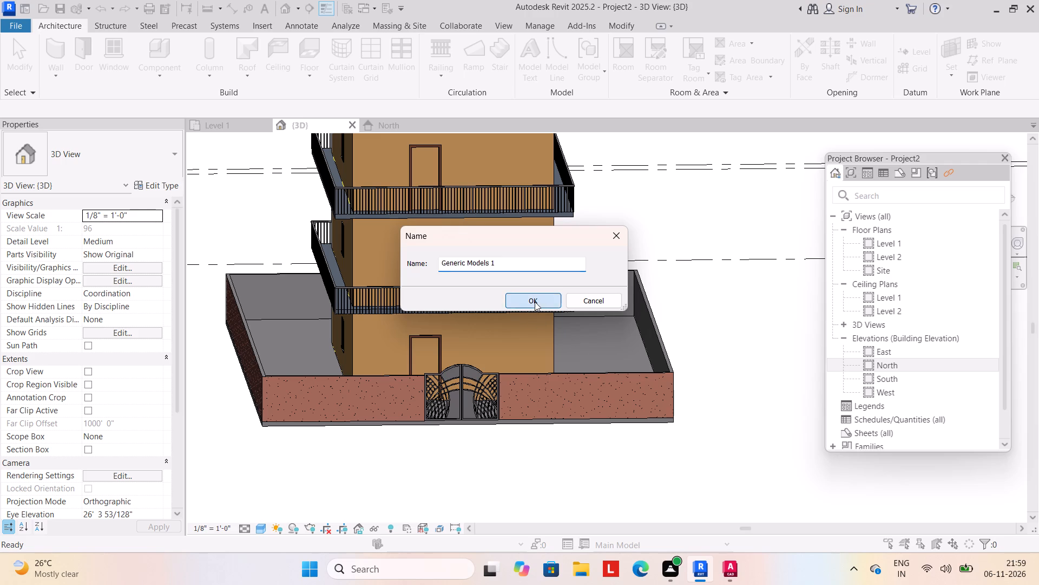
Extrude a rectangle about 3' high, sketched on the outer face of the front compound wall on the storeroom-window side of the gate.
{"action": "left_click", "coordinate": [114, 73]}
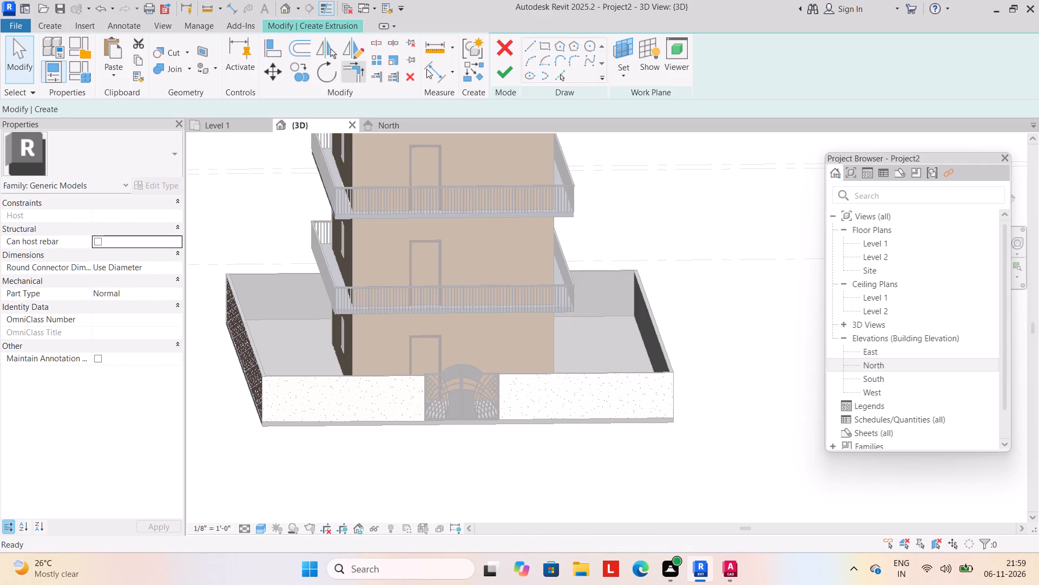
{"action": "left_click", "coordinate": [690, 74]}
{"action": "left_click", "coordinate": [710, 120]}
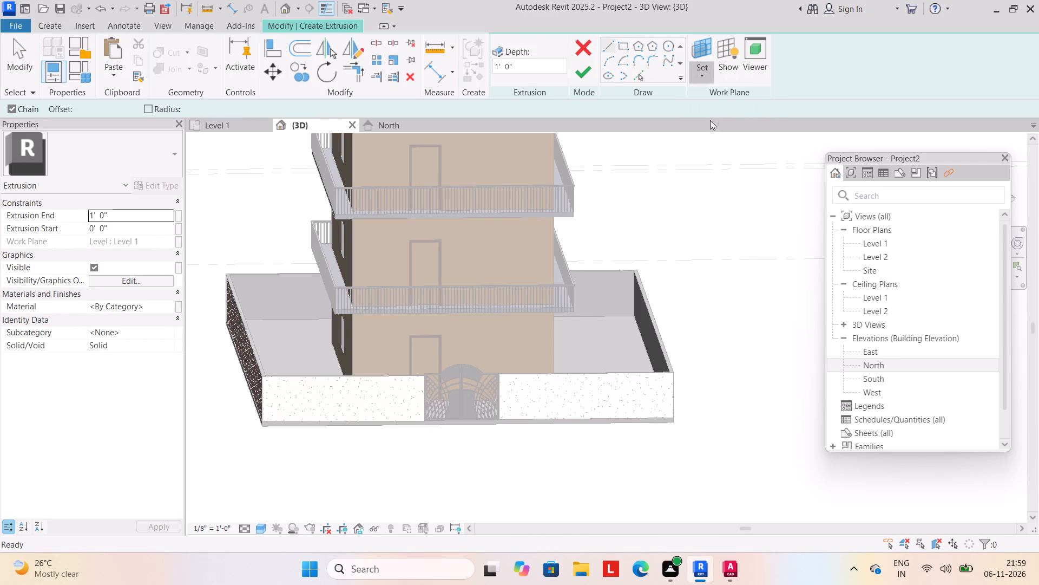
{"action": "left_click", "coordinate": [325, 378]}
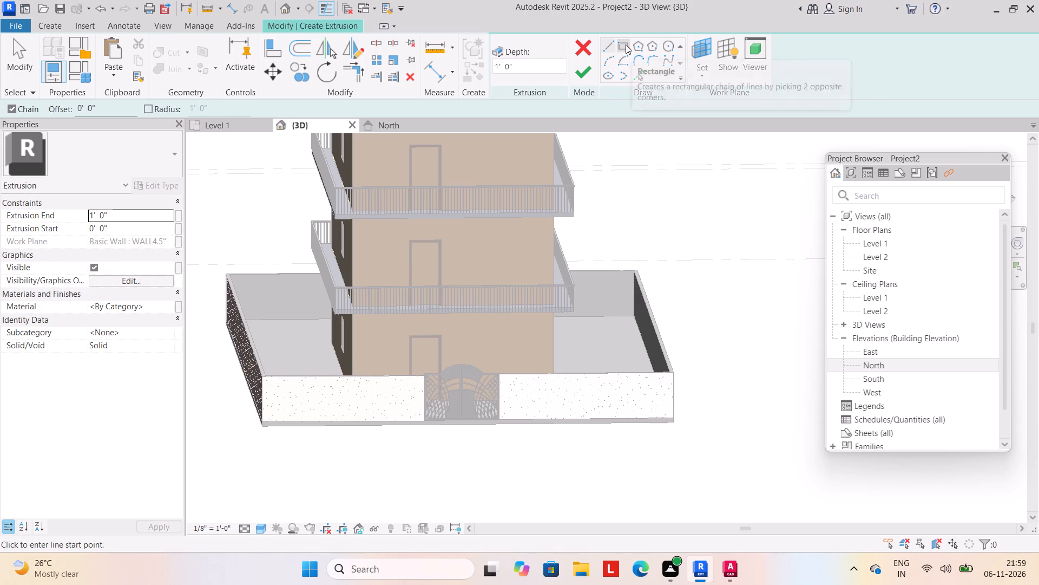
{"action": "left_click", "coordinate": [626, 44]}
{"action": "left_click", "coordinate": [277, 385]}
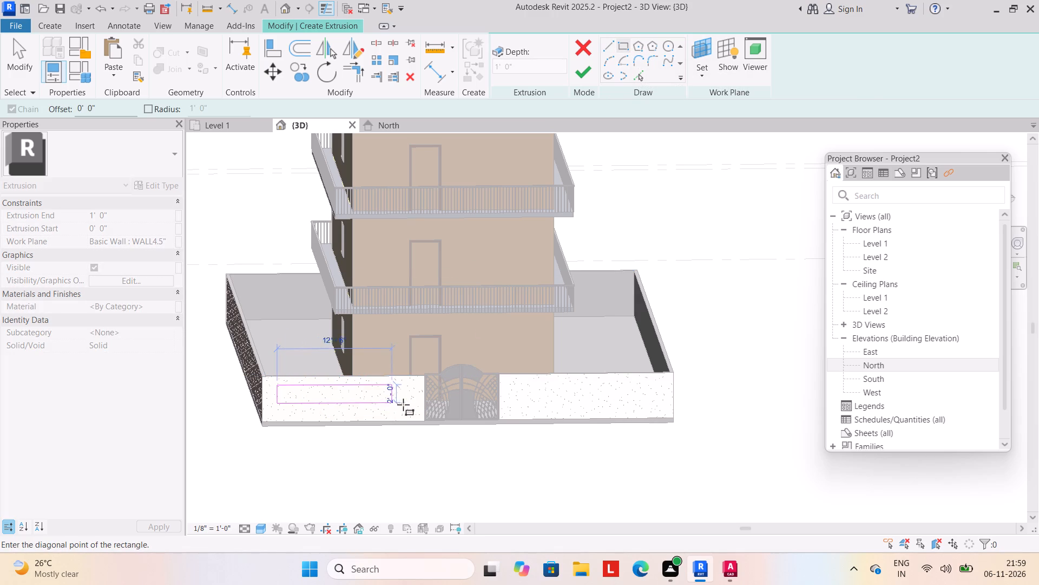
{"action": "left_click", "coordinate": [410, 411]}
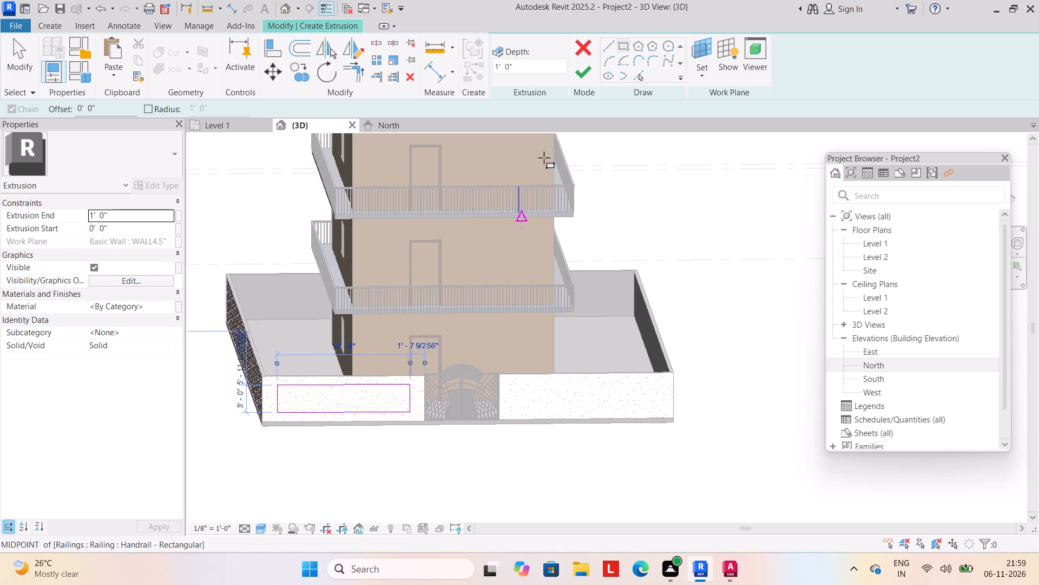
{"action": "left_click", "coordinate": [583, 82]}
Set the new wall panel's extrusion end to 6".
{"action": "middle_click_drag", "start_coordinate": [557, 392], "coordinate": [535, 392]}
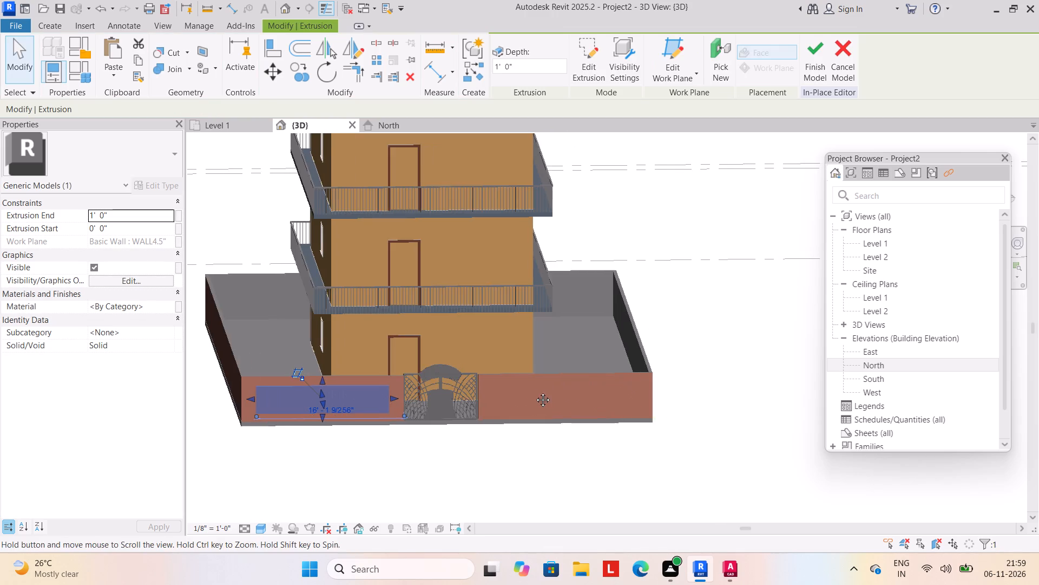
{"action": "middle_click_drag", "start_coordinate": [535, 392], "coordinate": [534, 391]}
{"action": "left_click", "coordinate": [135, 216]}
{"action": "type", "text": "6\""}
{"action": "key", "text": "Return"}
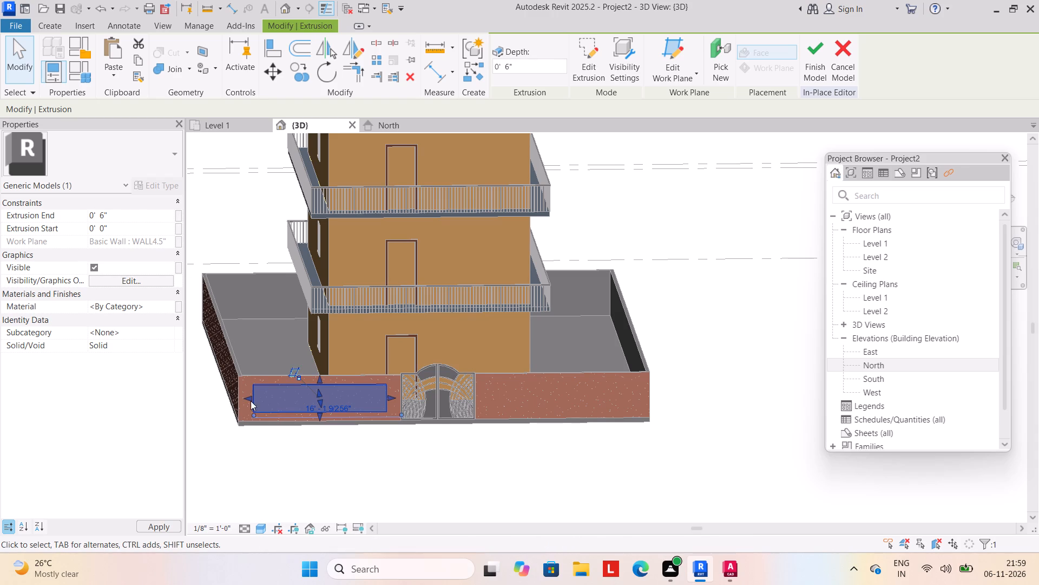
Copy the panel horizontally onto the front compound wall across the gate, and finish the in-place model.
{"action": "left_click", "coordinate": [303, 407]}
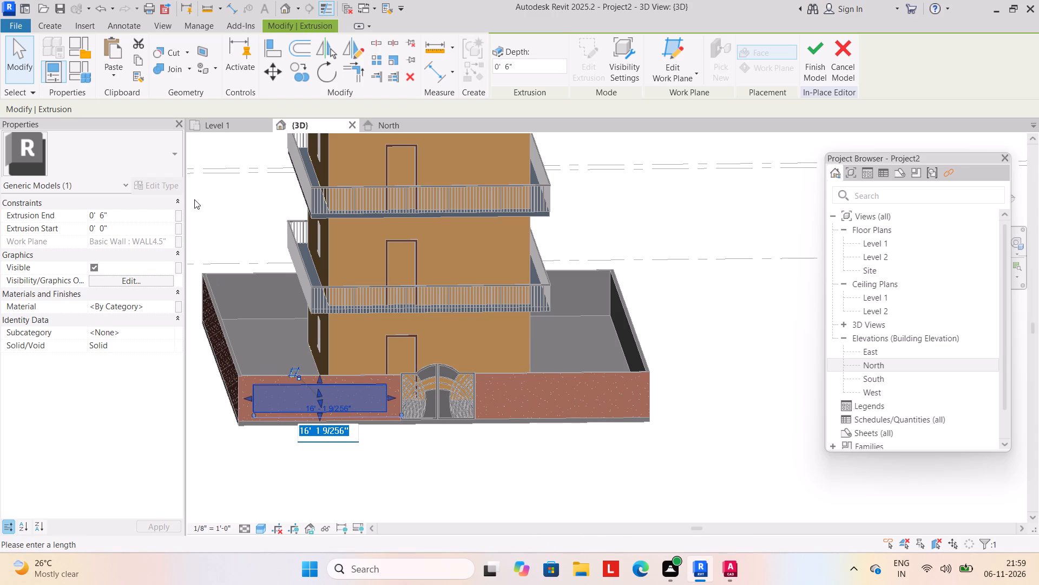
{"action": "left_click", "coordinate": [303, 68]}
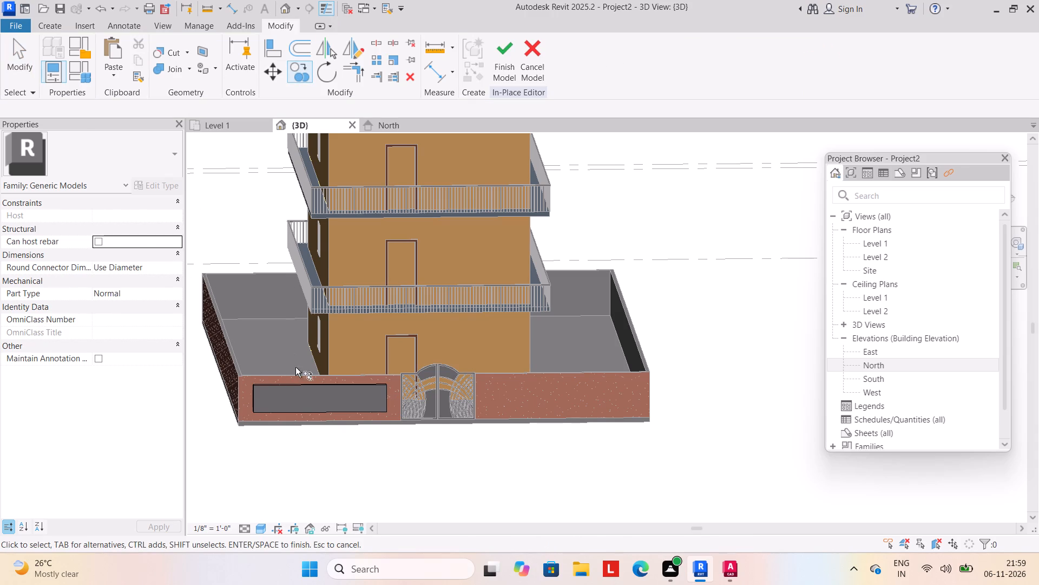
{"action": "left_click", "coordinate": [298, 397]}
{"action": "left_click", "coordinate": [318, 385]}
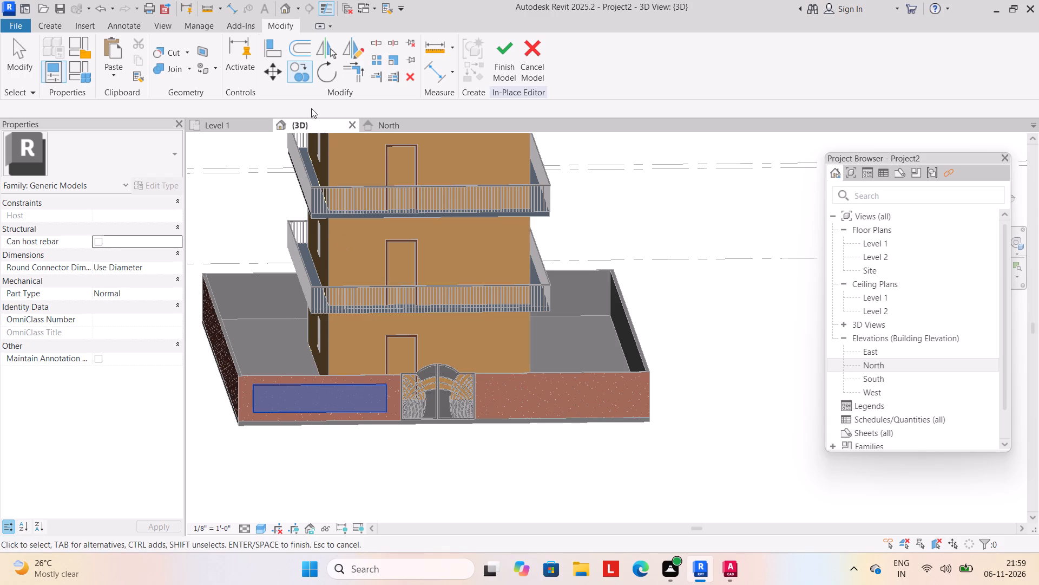
{"action": "left_click", "coordinate": [296, 67]}
{"action": "left_click_drag", "start_coordinate": [316, 399], "coordinate": [323, 396]}
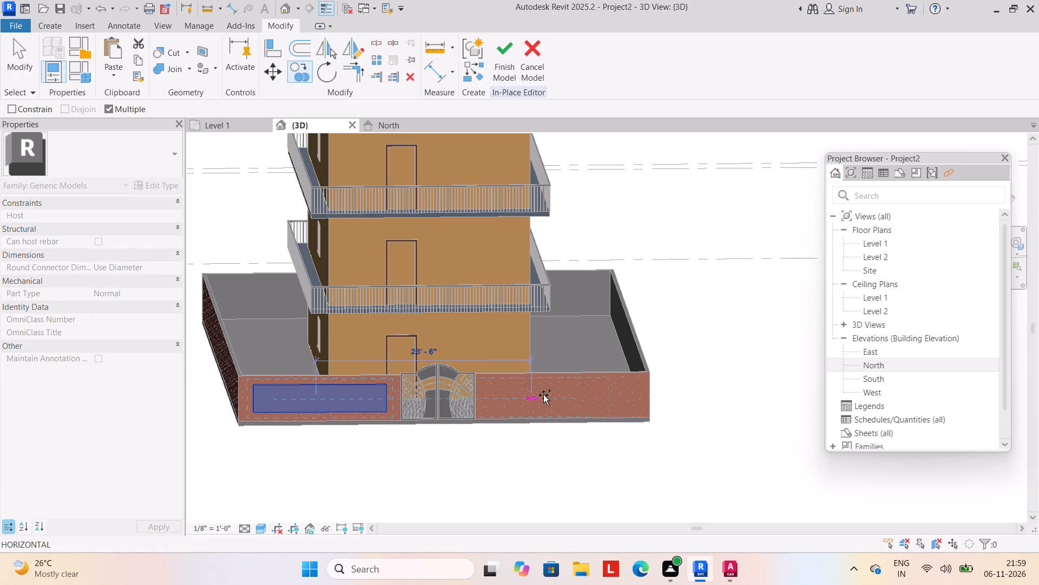
{"action": "left_click", "coordinate": [553, 395]}
{"action": "left_click", "coordinate": [504, 67]}
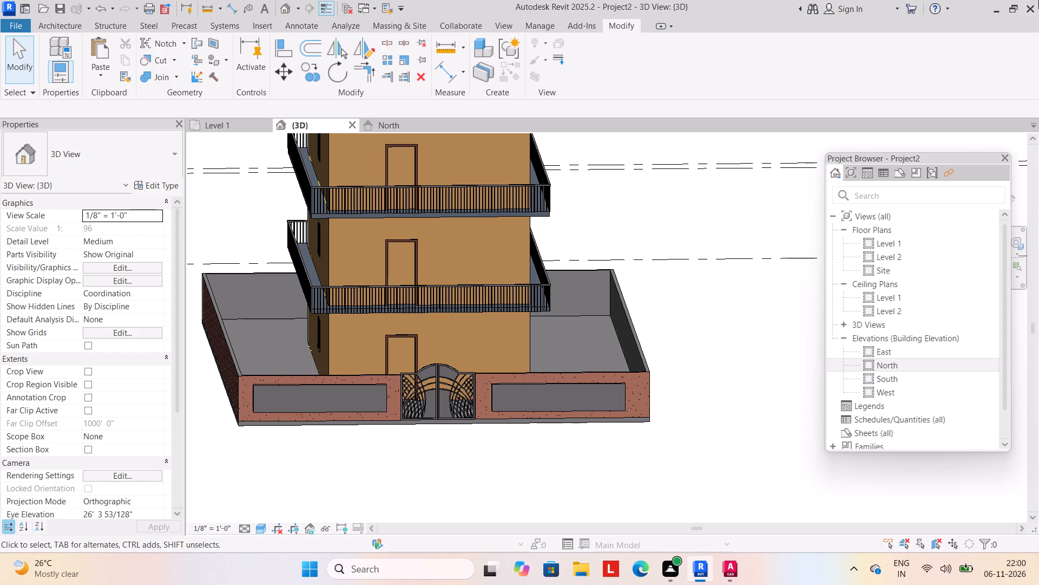
Edit the in-place panel model, paint both panels' front faces with the light green Default Mass material, and finish the model.
{"action": "left_click", "coordinate": [523, 395]}
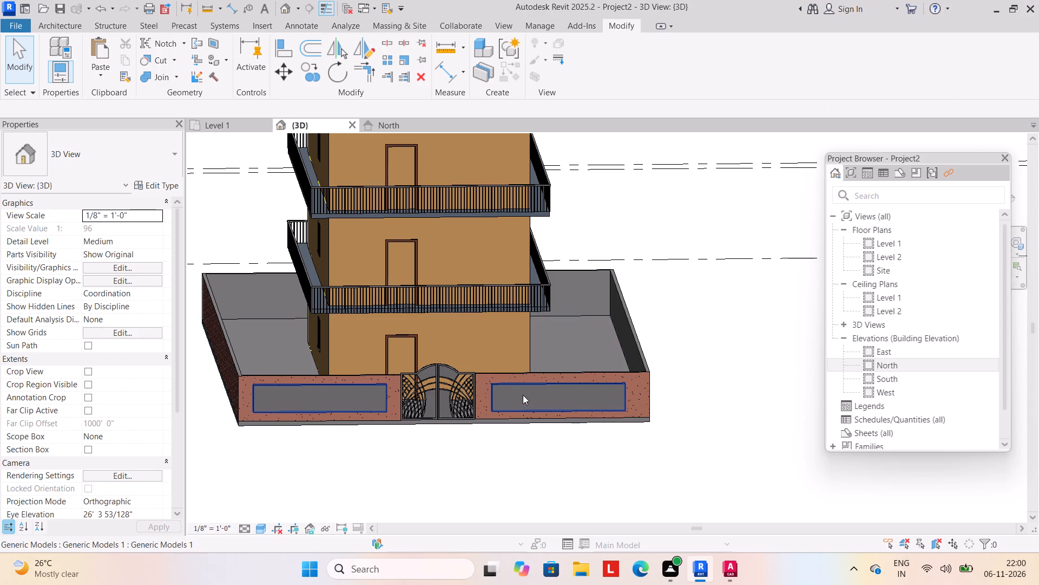
{"action": "left_click", "coordinate": [525, 386]}
{"action": "left_click", "coordinate": [581, 63]}
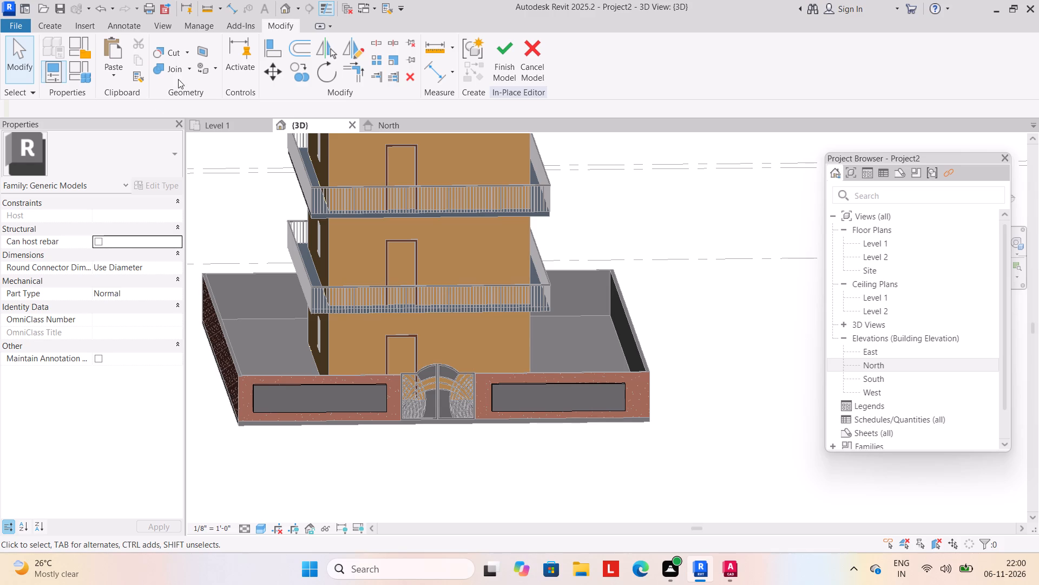
{"action": "left_click", "coordinate": [216, 64]}
{"action": "left_click", "coordinate": [219, 83]}
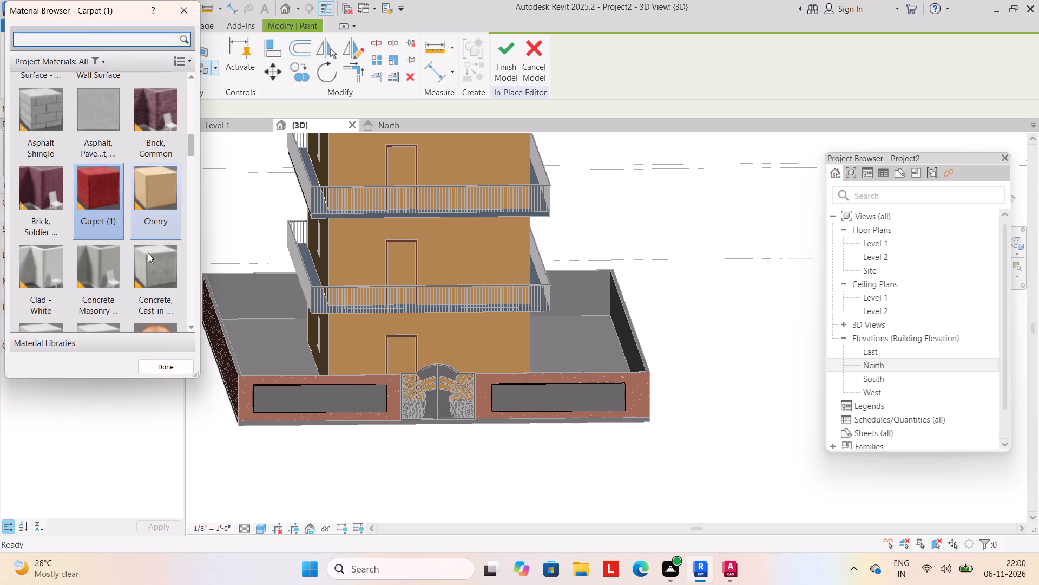
{"action": "scroll", "coordinate": [130, 160], "scroll_direction": "up", "scroll_amount": 3}
{"action": "scroll", "coordinate": [130, 159], "scroll_direction": "down", "scroll_amount": 2}
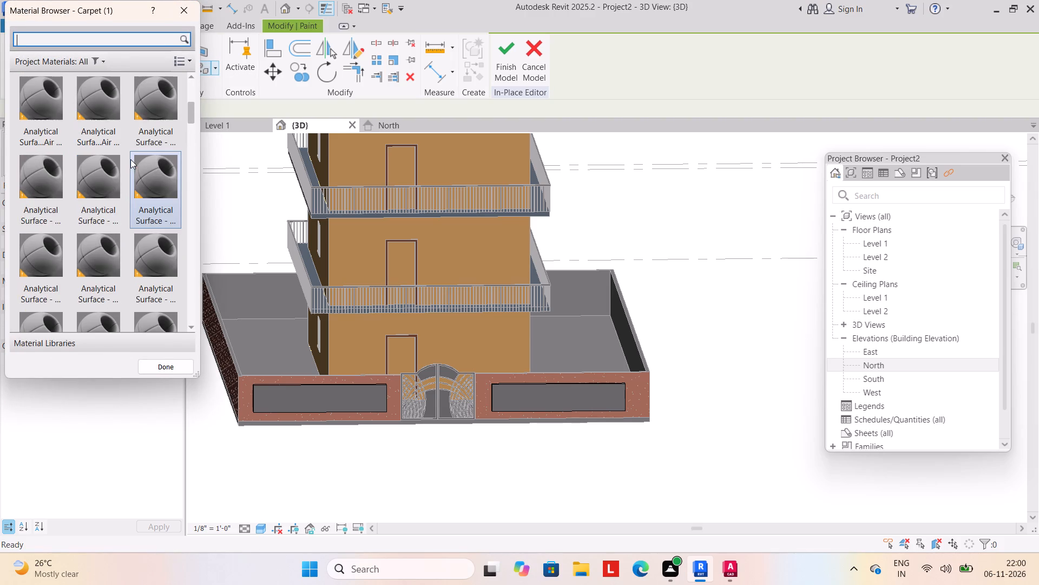
{"action": "scroll", "coordinate": [133, 159], "scroll_direction": "down", "scroll_amount": 6}
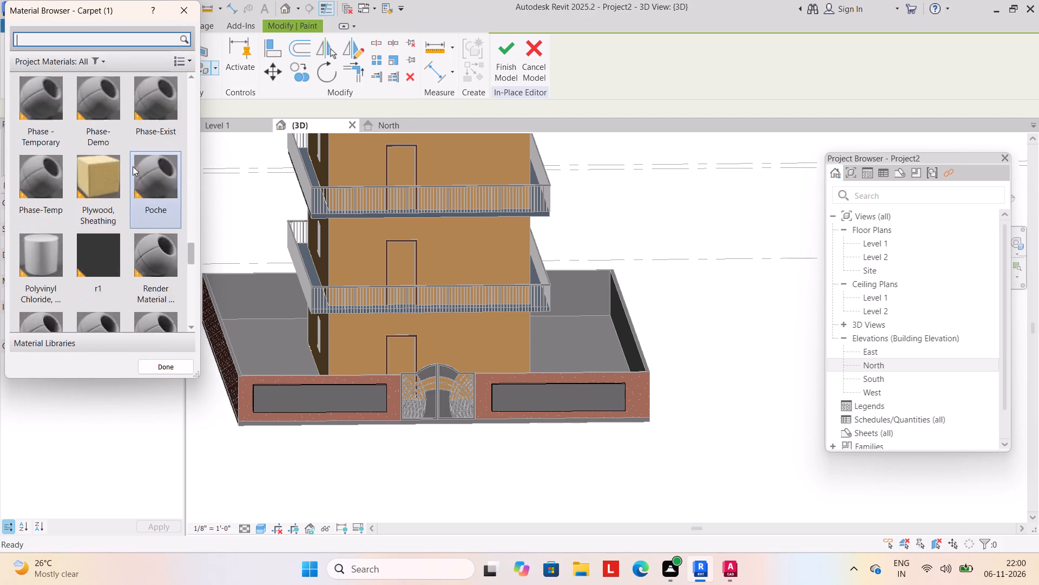
{"action": "scroll", "coordinate": [133, 167], "scroll_direction": "down", "scroll_amount": 7}
{"action": "scroll", "coordinate": [133, 167], "scroll_direction": "up", "scroll_amount": 10}
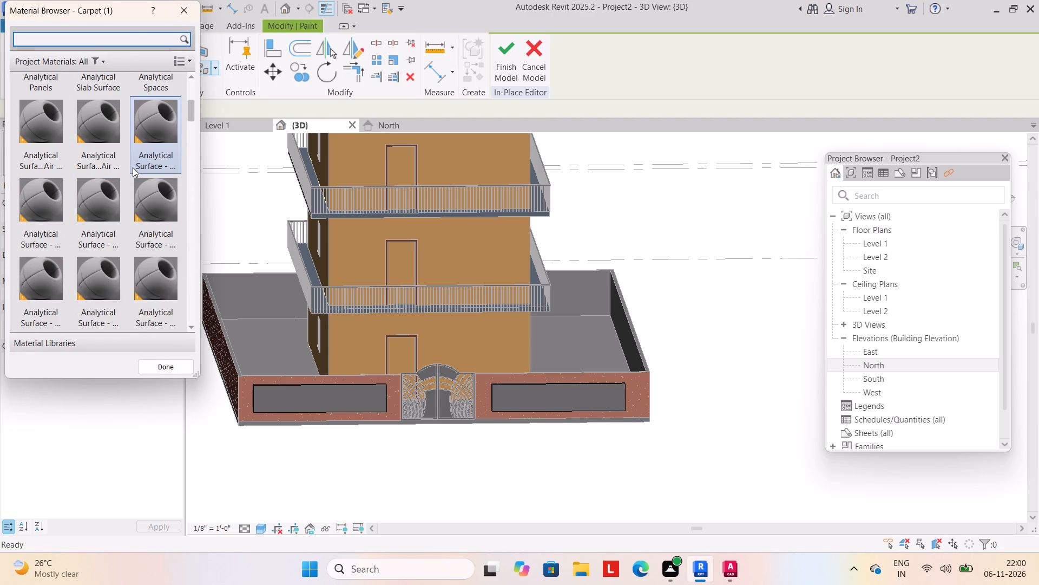
{"action": "scroll", "coordinate": [133, 167], "scroll_direction": "down", "scroll_amount": 5}
{"action": "scroll", "coordinate": [133, 167], "scroll_direction": "up", "scroll_amount": 9}
{"action": "scroll", "coordinate": [138, 164], "scroll_direction": "down", "scroll_amount": 5}
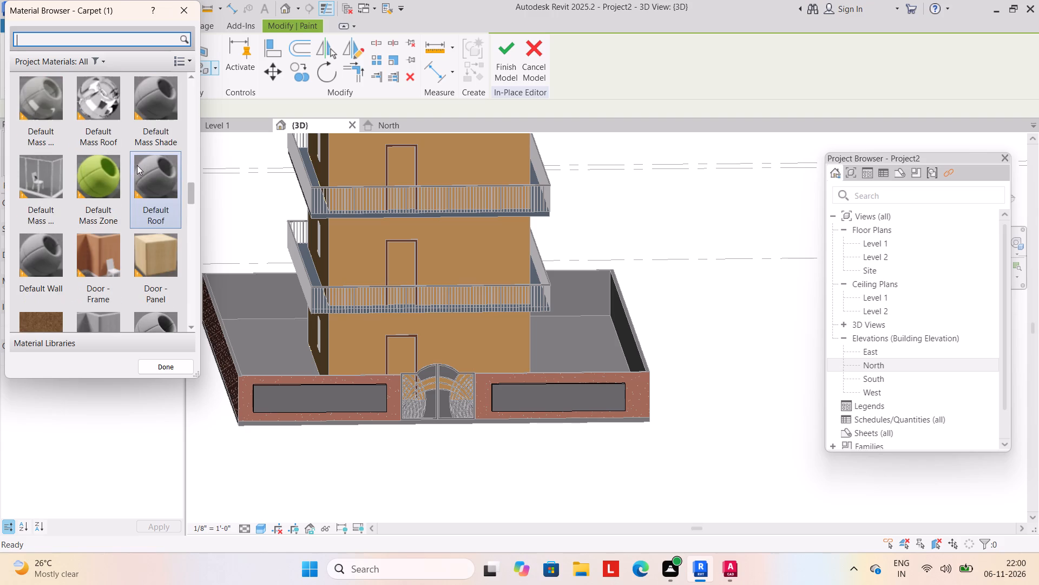
{"action": "scroll", "coordinate": [137, 165], "scroll_direction": "down", "scroll_amount": 1}
{"action": "scroll", "coordinate": [137, 165], "scroll_direction": "up", "scroll_amount": 2}
{"action": "left_click", "coordinate": [151, 182]}
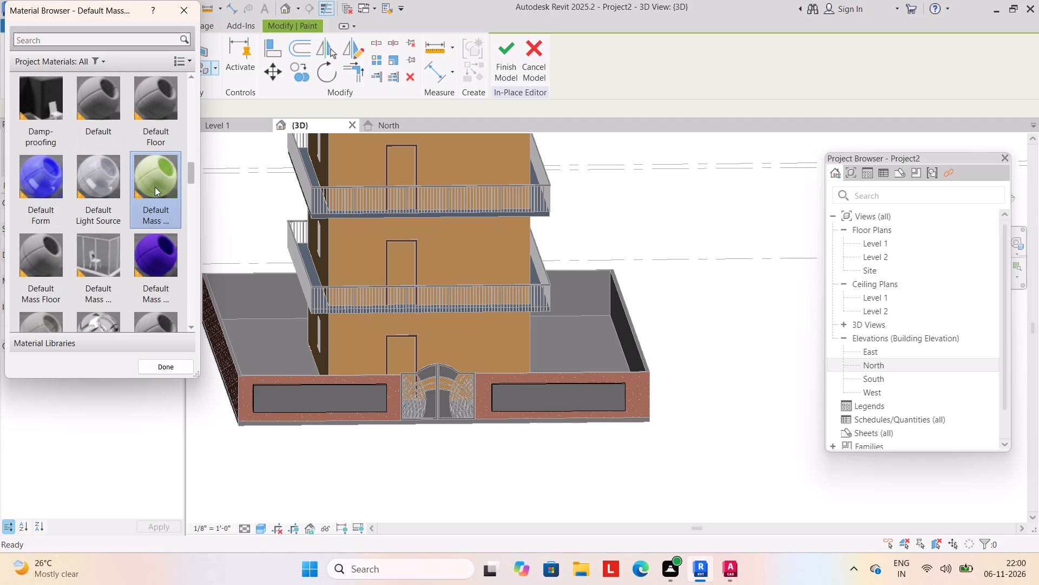
{"action": "left_click", "coordinate": [288, 398]}
{"action": "left_click_drag", "start_coordinate": [519, 389], "coordinate": [520, 400]}
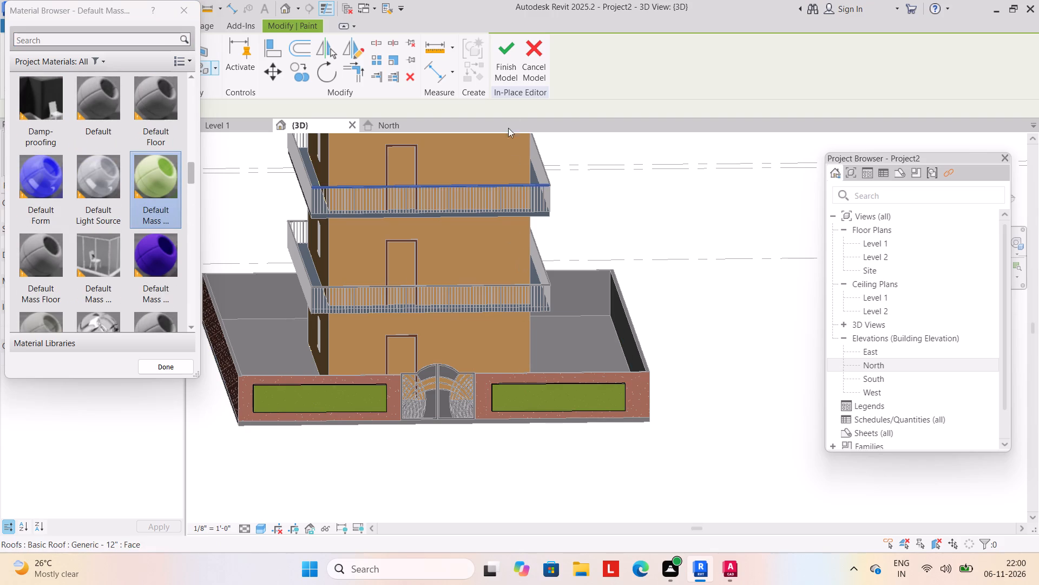
{"action": "left_click", "coordinate": [505, 77]}
Examine the building and its compound wall from the front and sides in 3D, and view the Level 1 floor plan.
{"action": "scroll", "coordinate": [453, 347], "scroll_direction": "down", "scroll_amount": 5}
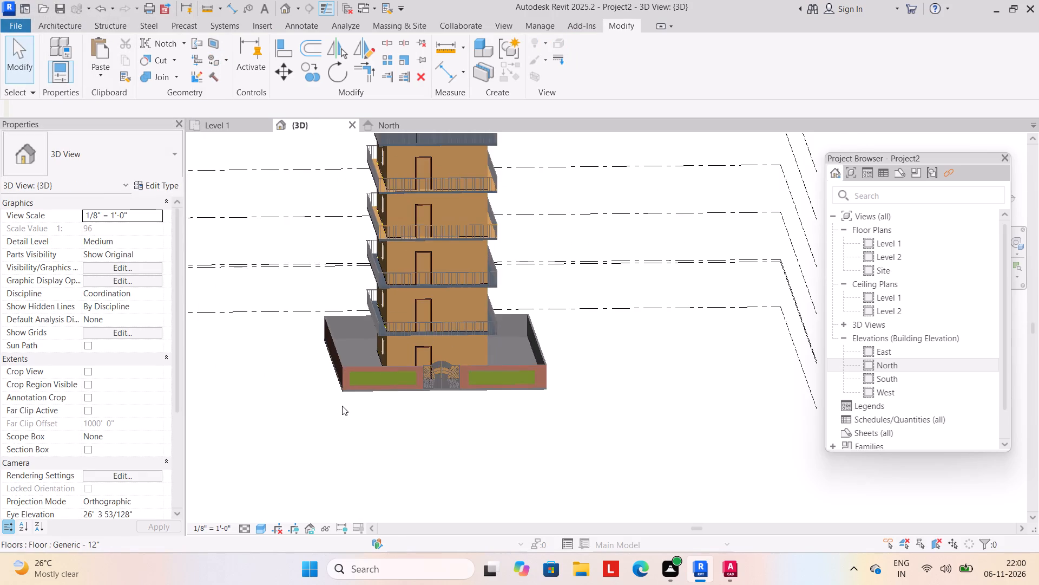
{"action": "middle_click_drag", "start_coordinate": [338, 409], "coordinate": [432, 418], "text": "shift"}
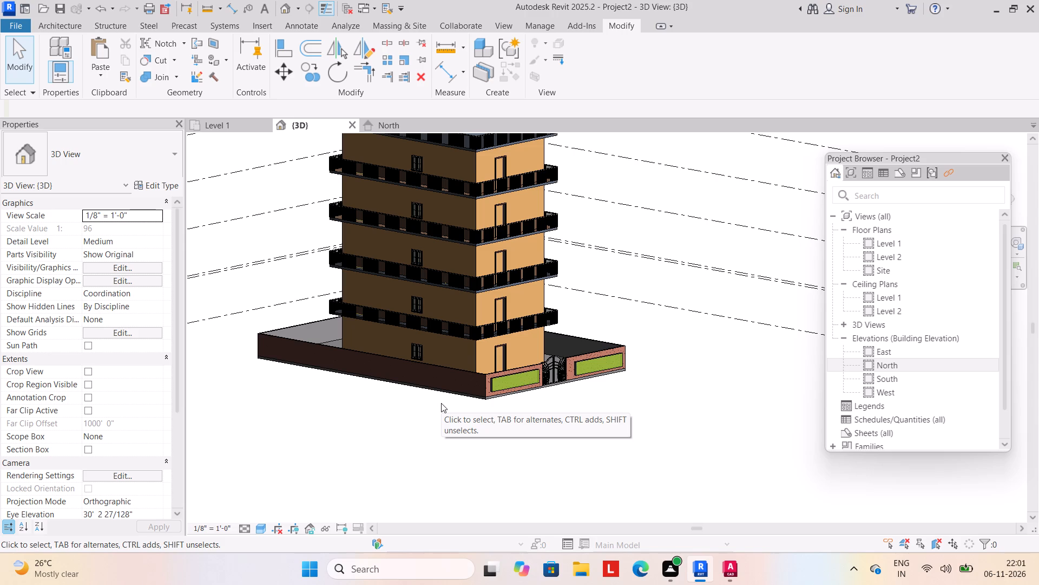
{"action": "middle_click_drag", "start_coordinate": [430, 413], "coordinate": [532, 409], "text": "shift"}
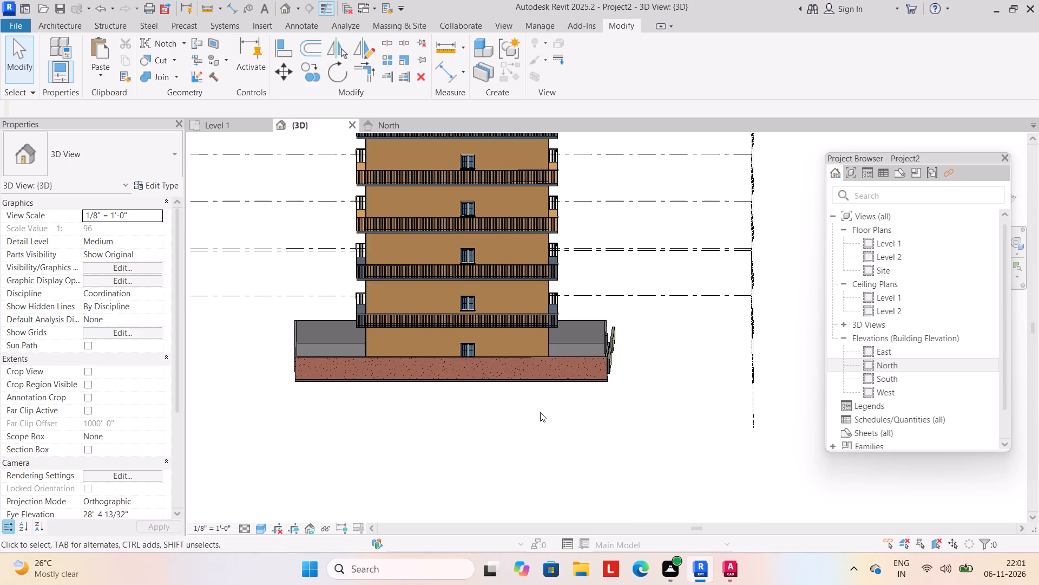
{"action": "middle_click_drag", "start_coordinate": [575, 418], "coordinate": [413, 426], "text": "shift"}
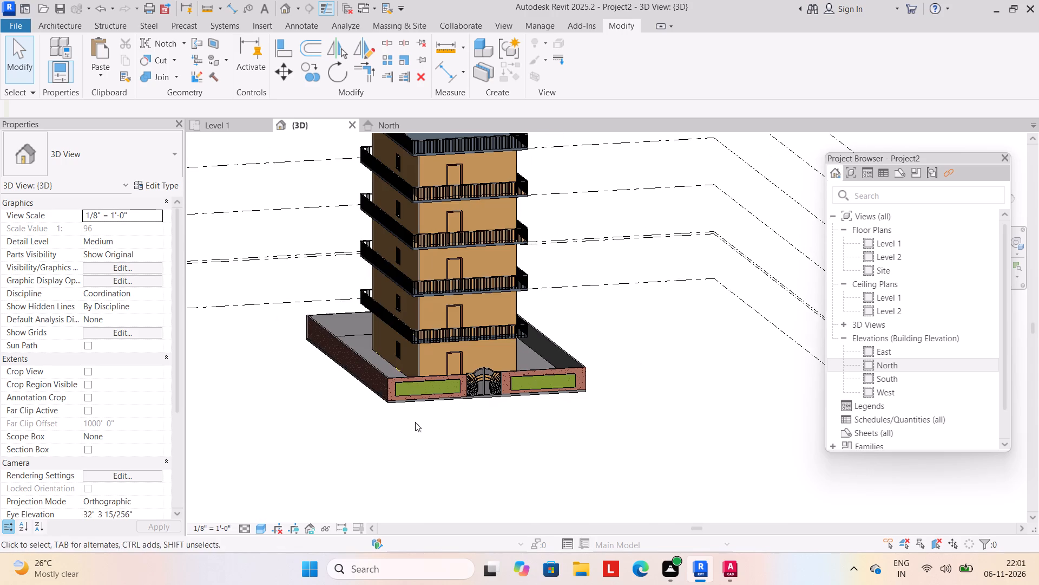
{"action": "left_click", "coordinate": [213, 125]}
{"action": "scroll", "coordinate": [346, 313], "scroll_direction": "down", "scroll_amount": 4}
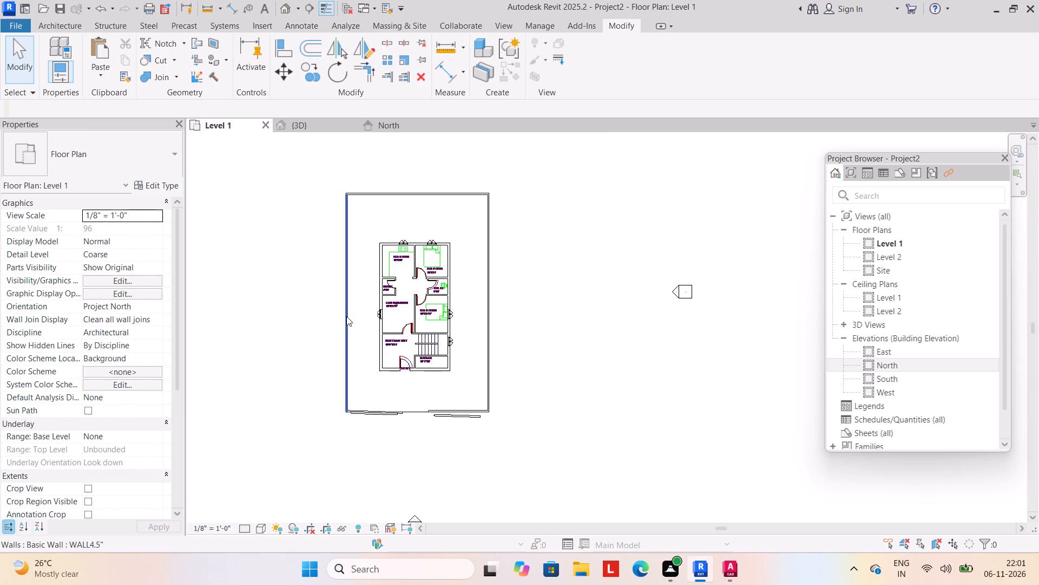
{"action": "scroll", "coordinate": [346, 334], "scroll_direction": "down", "scroll_amount": 1}
{"action": "middle_click_drag", "start_coordinate": [356, 334], "coordinate": [385, 333]}
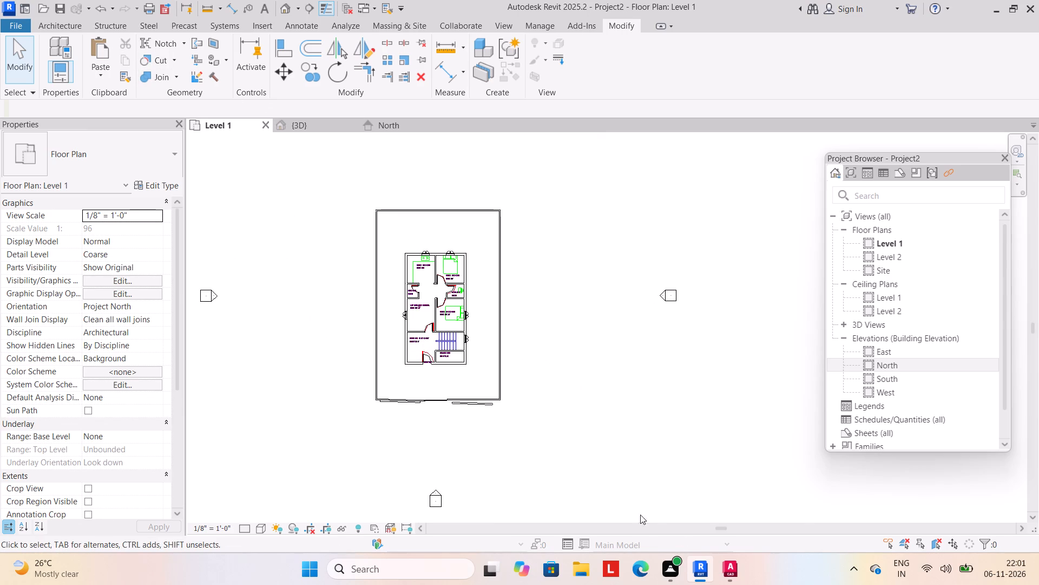
Switch to the D9 floor plan drawing in AutoCAD.
{"action": "left_click", "coordinate": [732, 569]}
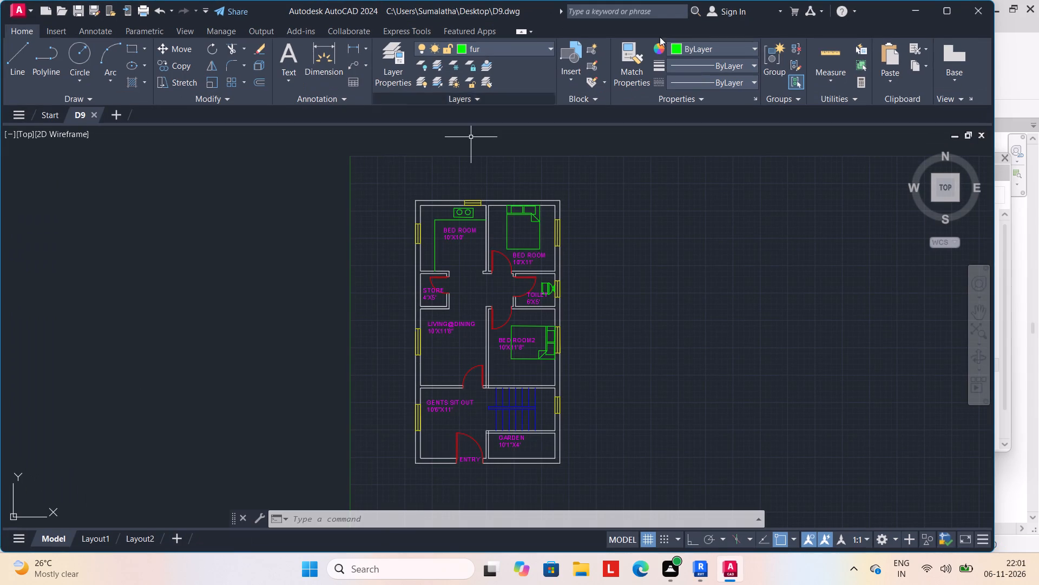
Back in Revit's Level 1 plan, start a sketched stair run and draw its outer boundary along the stair bay's three walls.
{"action": "left_click", "coordinate": [912, 8]}
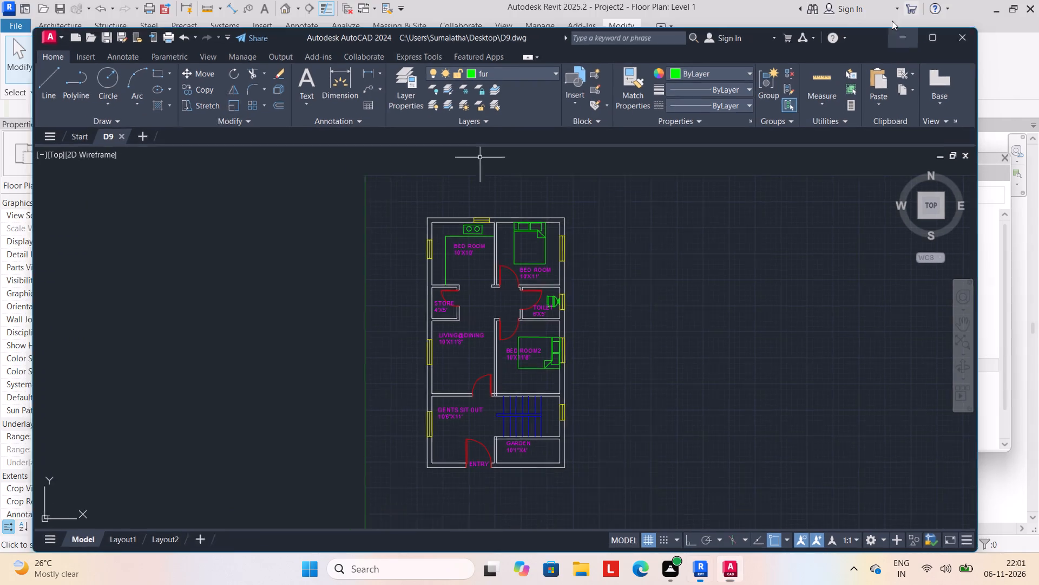
{"action": "scroll", "coordinate": [437, 347], "scroll_direction": "up", "scroll_amount": 12}
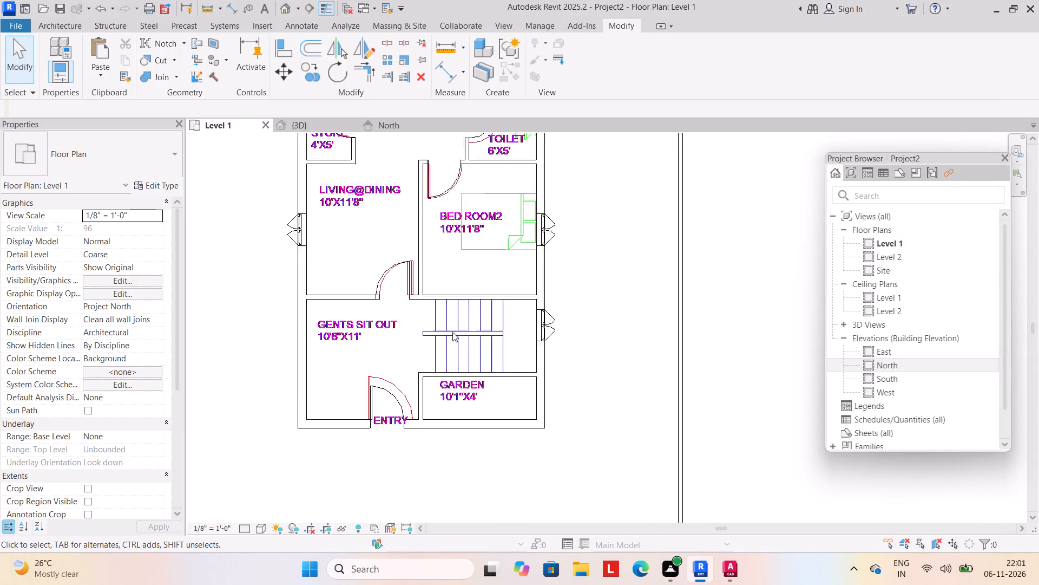
{"action": "scroll", "coordinate": [452, 332], "scroll_direction": "up", "scroll_amount": 1}
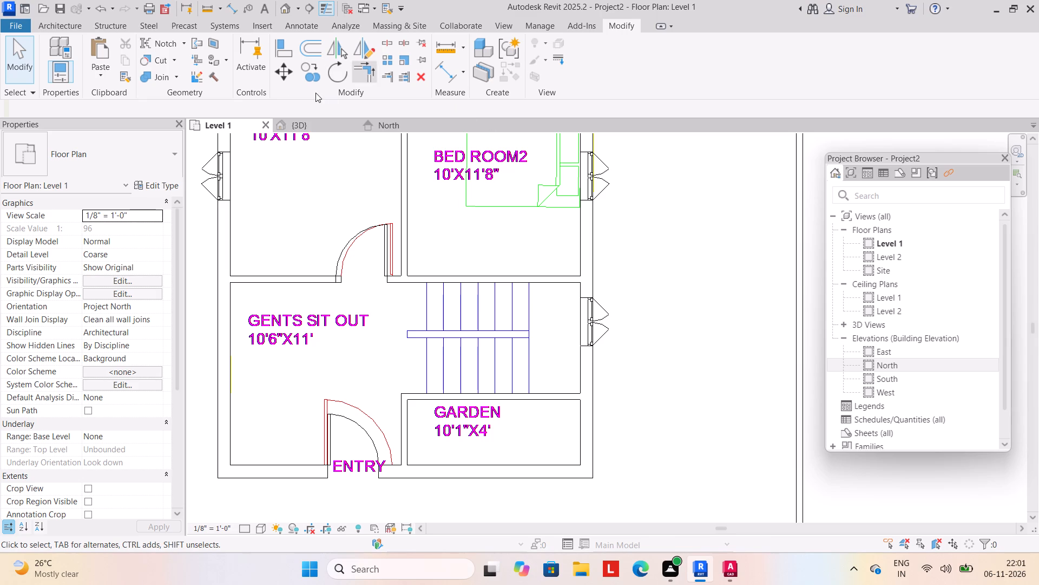
{"action": "left_click", "coordinate": [69, 29]}
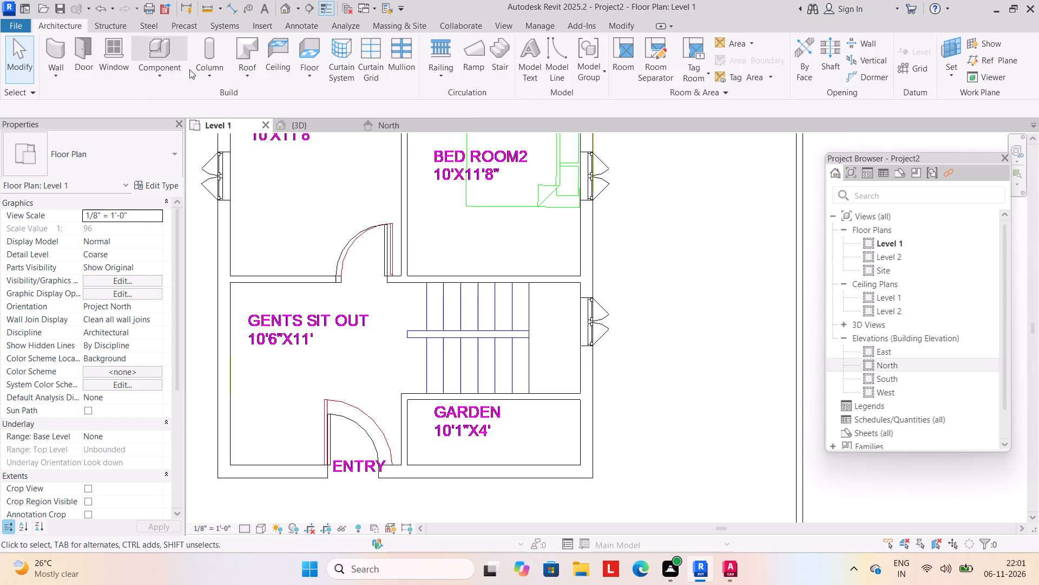
{"action": "left_click", "coordinate": [496, 47]}
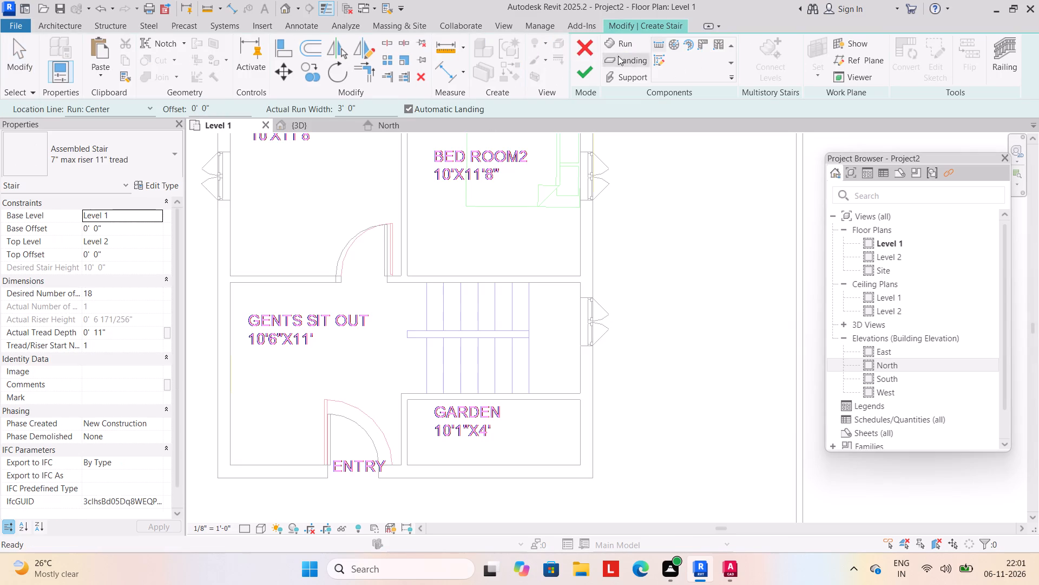
{"action": "left_click", "coordinate": [656, 58]}
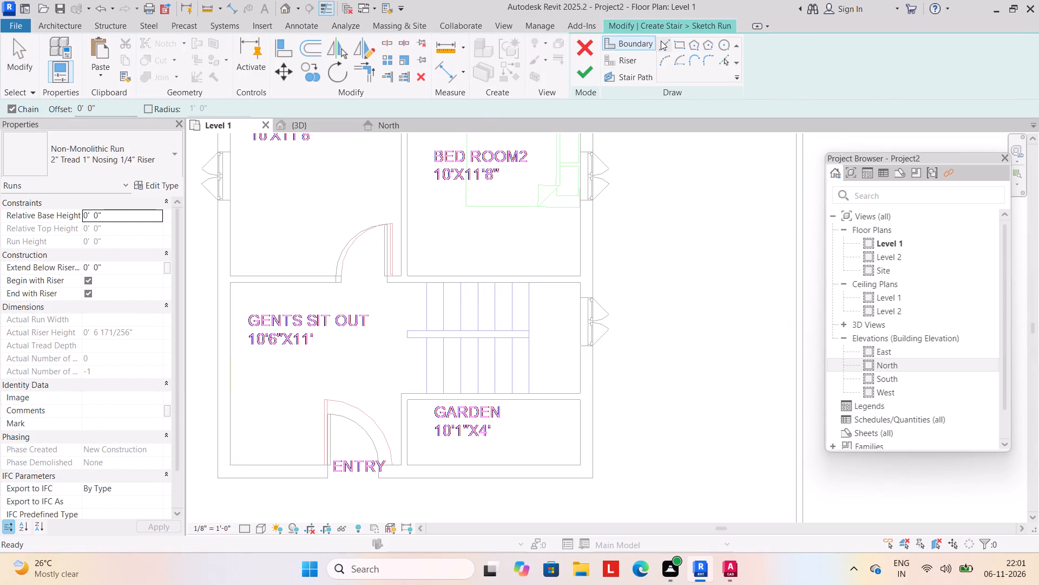
{"action": "left_click", "coordinate": [661, 41]}
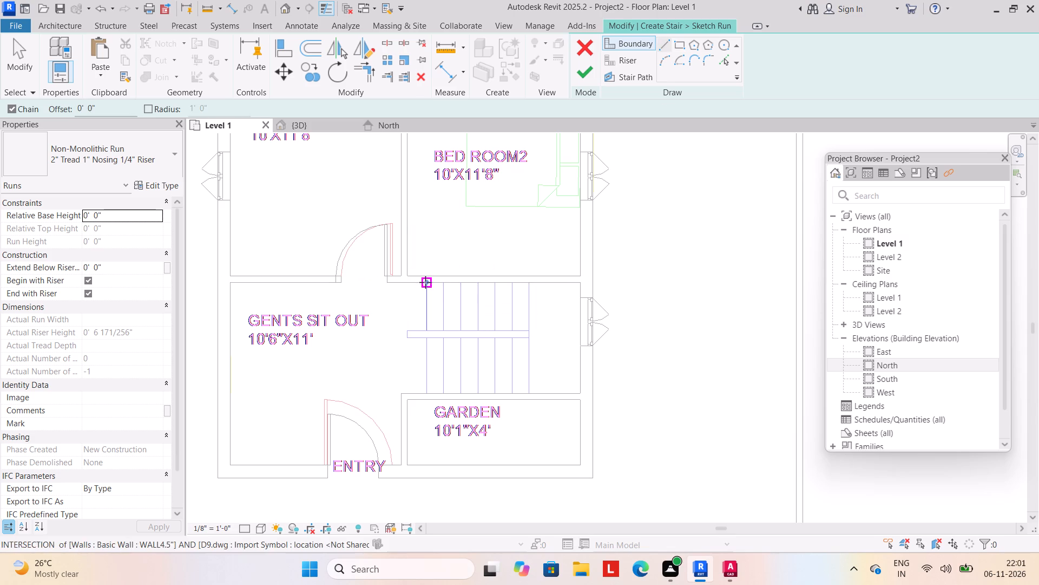
{"action": "left_click_drag", "start_coordinate": [410, 284], "coordinate": [415, 283]}
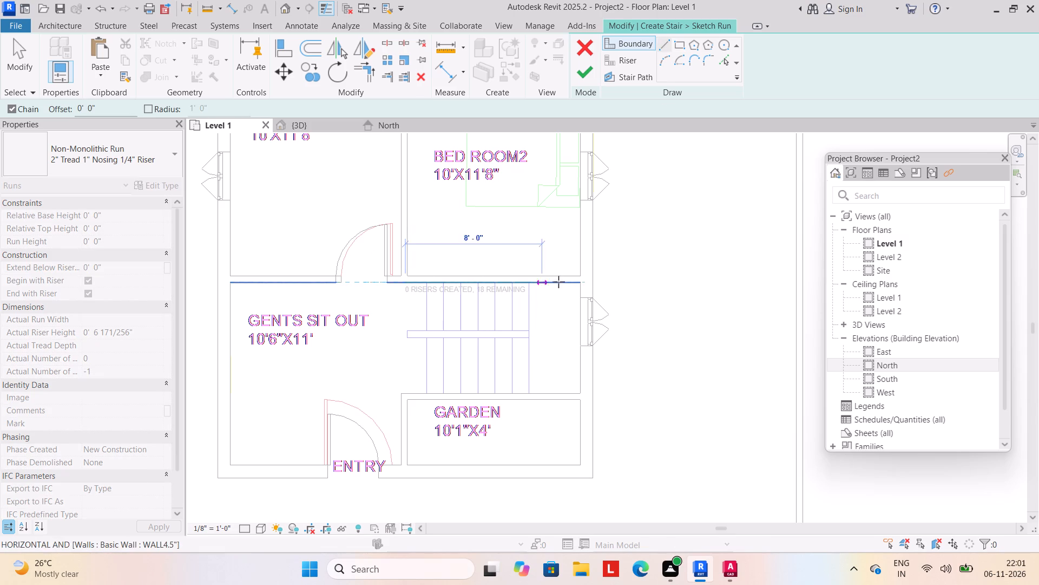
{"action": "left_click_drag", "start_coordinate": [578, 283], "coordinate": [577, 289]}
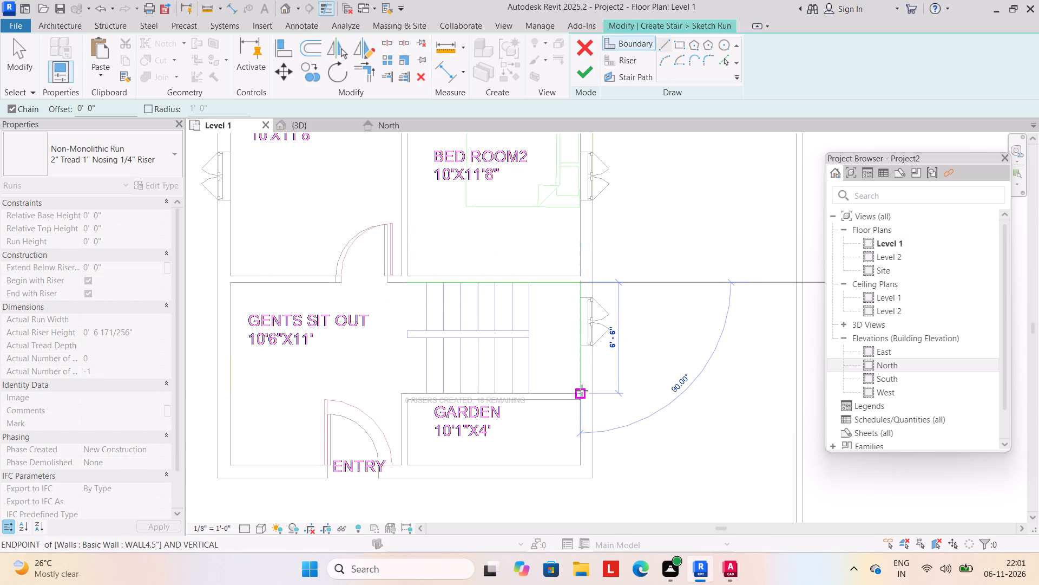
{"action": "left_click", "coordinate": [582, 393]}
{"action": "left_click", "coordinate": [399, 390]}
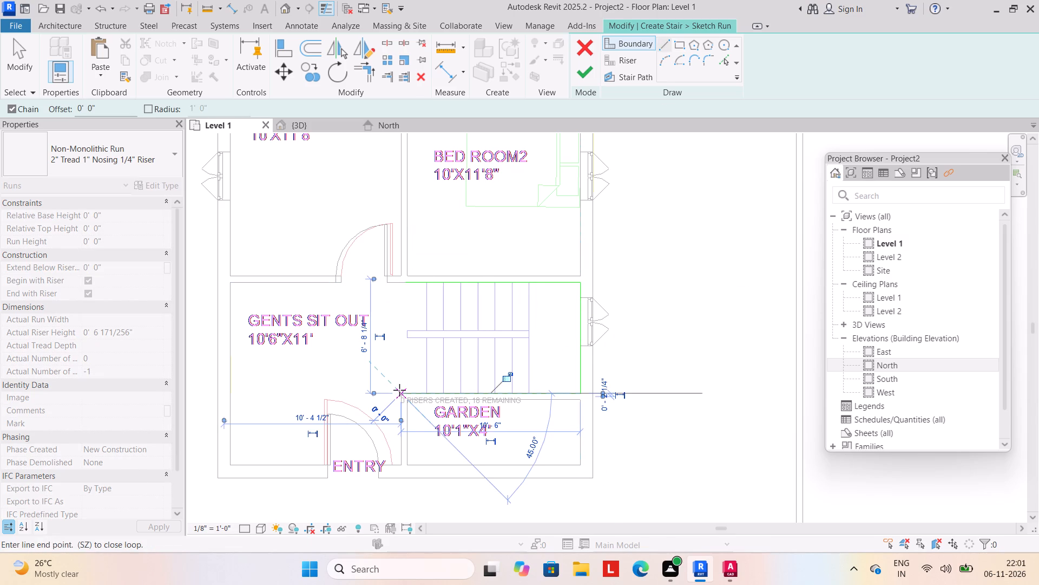
{"action": "key", "text": "Escape"}
Draw the inner stair boundary around the central divider, about 7'-1 1/2" long and 5" wide, leaving the sit-out end open.
{"action": "scroll", "coordinate": [511, 346], "scroll_direction": "up", "scroll_amount": 4}
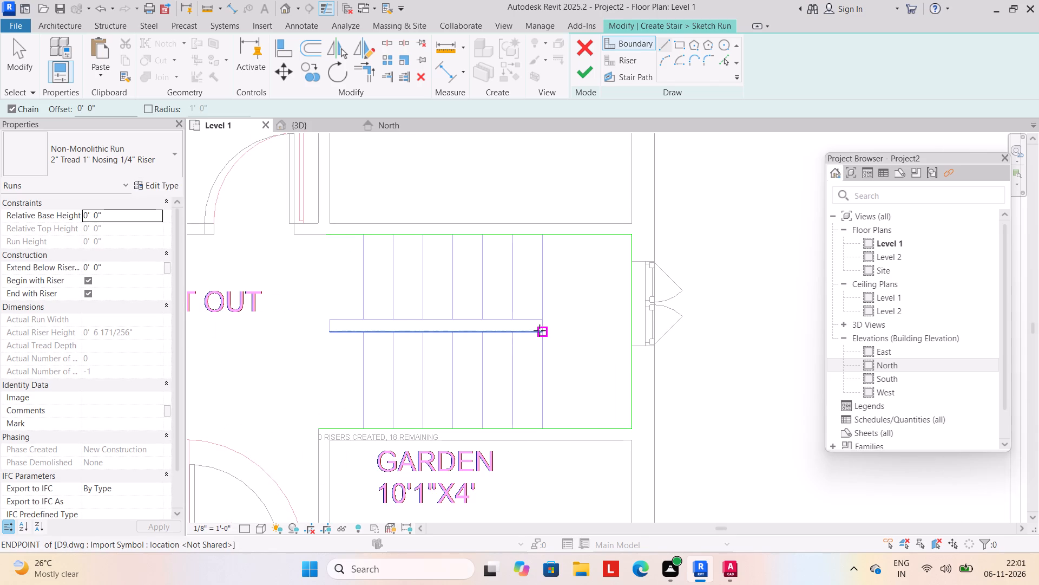
{"action": "left_click", "coordinate": [542, 318]}
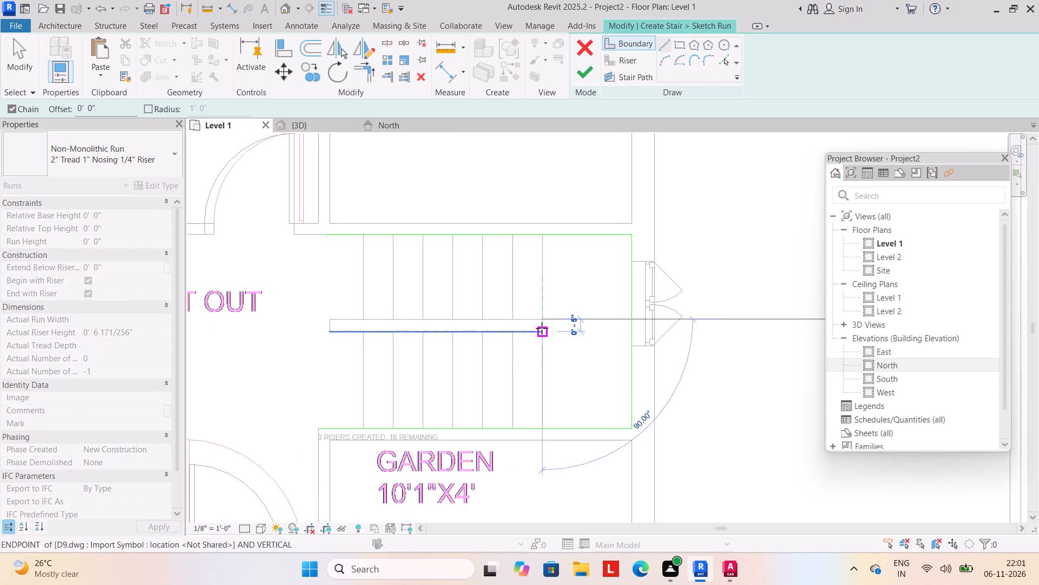
{"action": "left_click", "coordinate": [540, 334]}
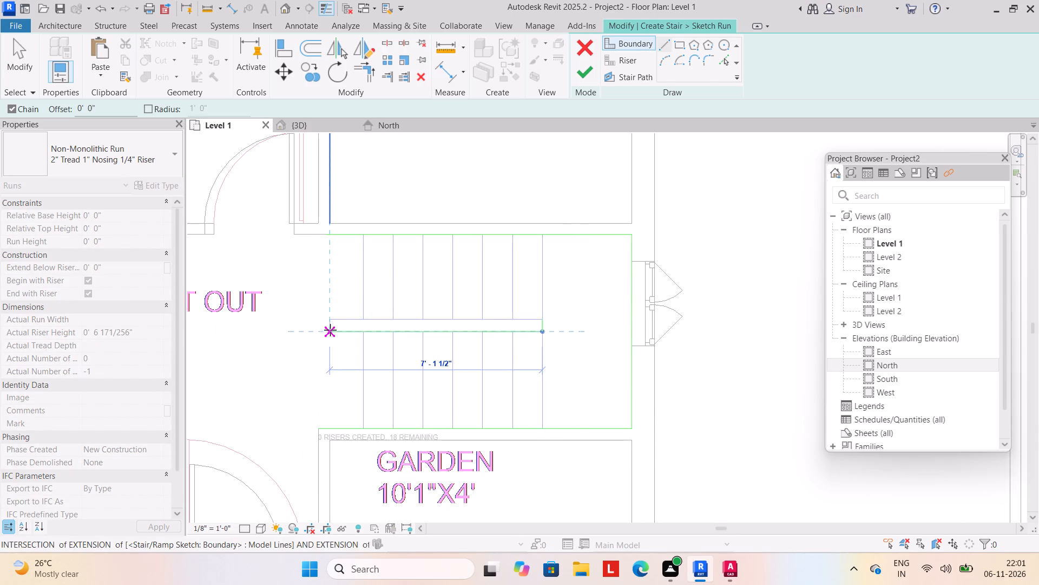
{"action": "left_click", "coordinate": [330, 330]}
{"action": "key", "text": "Escape"}
{"action": "left_click", "coordinate": [547, 318]}
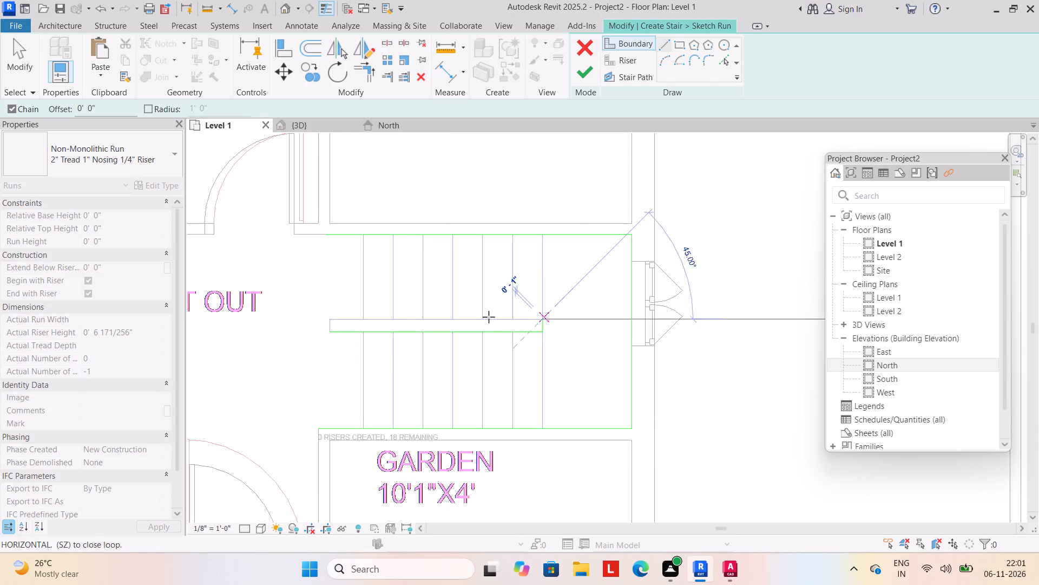
{"action": "left_click", "coordinate": [327, 314]}
{"action": "key", "text": "Escape"}
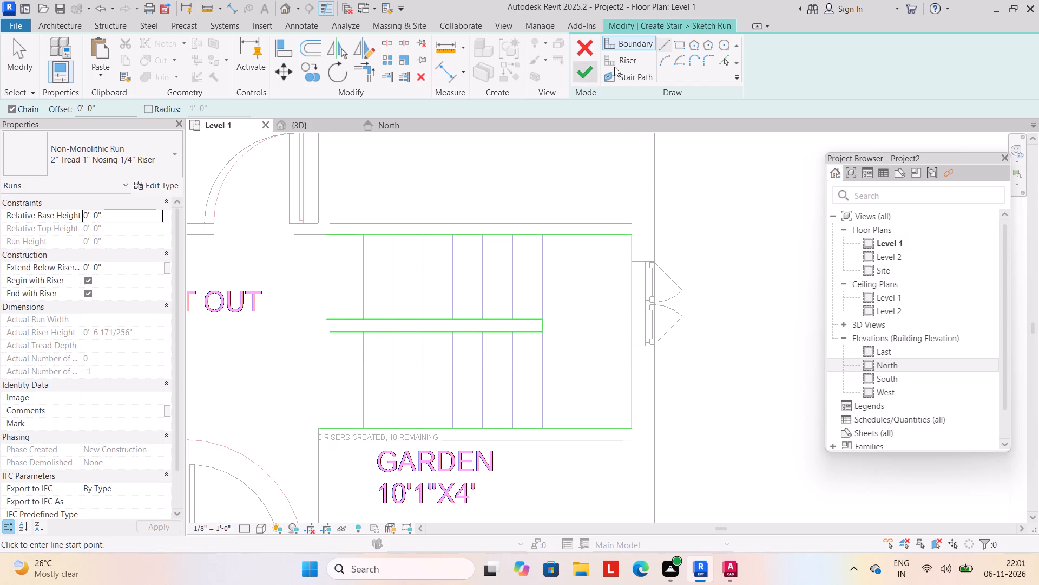
Draw seven riser lines about 1'-0" apart across the flight on the bedroom side, tracing the imported plan's tread lines.
{"action": "left_click", "coordinate": [631, 62]}
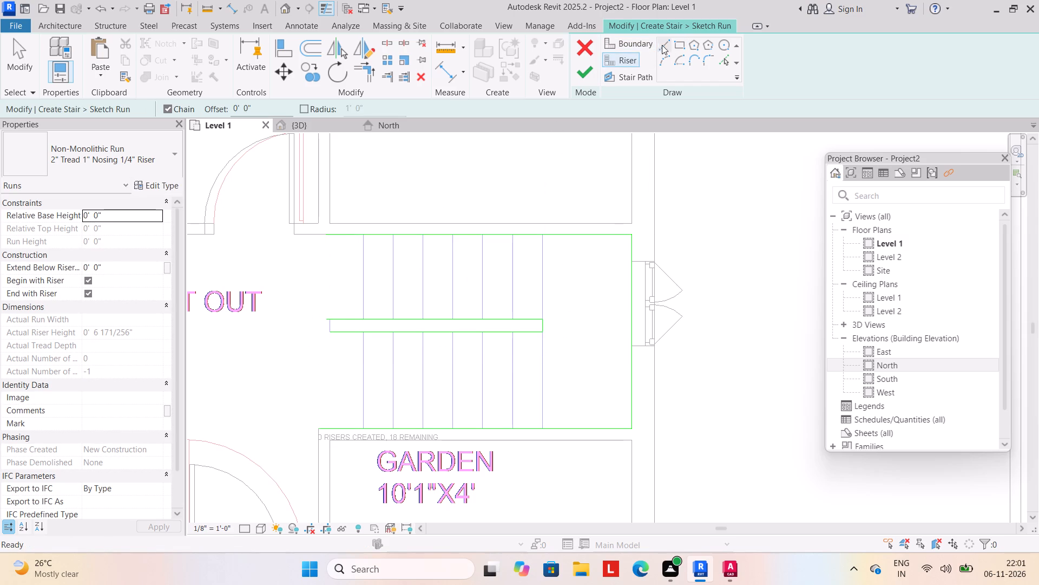
{"action": "left_click", "coordinate": [665, 42]}
{"action": "left_click_drag", "start_coordinate": [363, 237], "coordinate": [363, 240]}
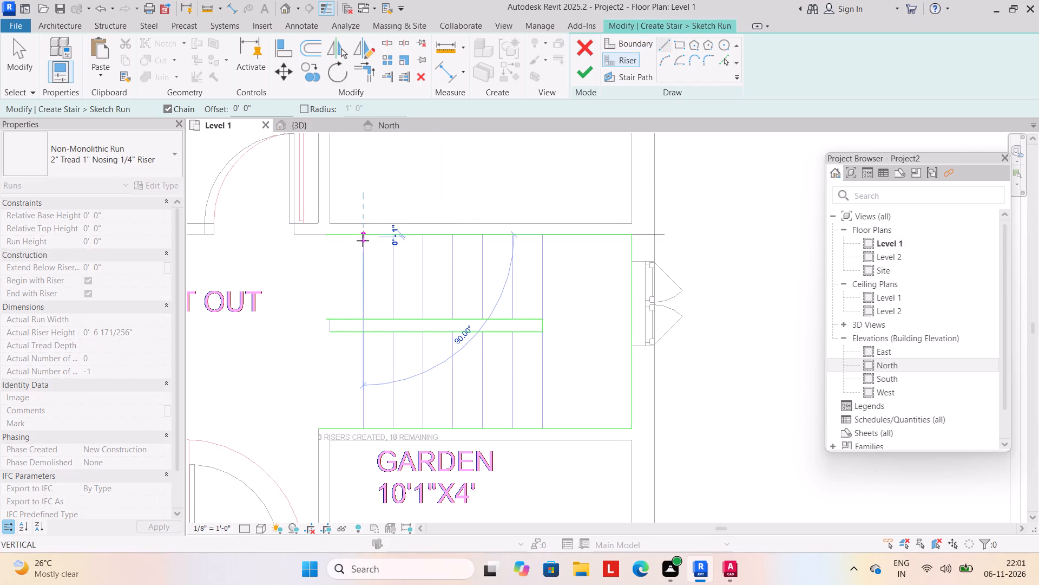
{"action": "left_click_drag", "start_coordinate": [363, 240], "coordinate": [363, 246]}
{"action": "left_click_drag", "start_coordinate": [363, 324], "coordinate": [363, 315]}
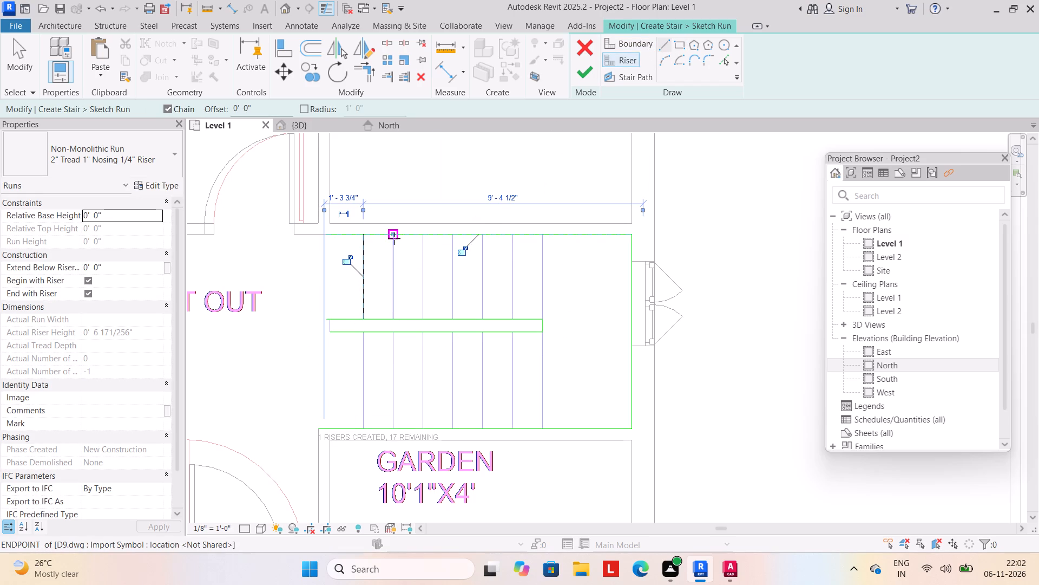
{"action": "left_click", "coordinate": [394, 235]}
{"action": "left_click_drag", "start_coordinate": [390, 318], "coordinate": [397, 311]}
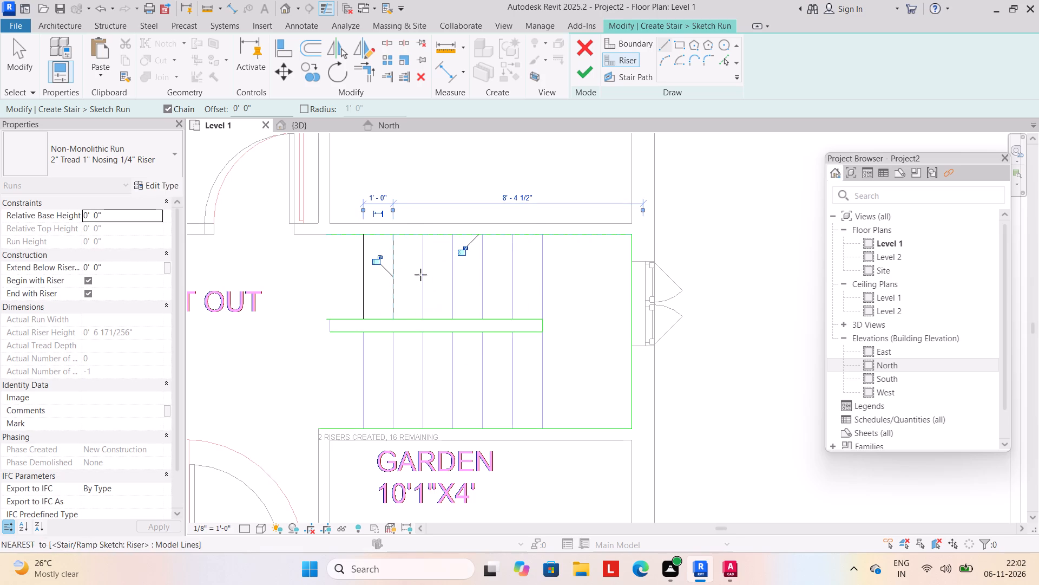
{"action": "left_click_drag", "start_coordinate": [420, 235], "coordinate": [420, 243]}
{"action": "left_click_drag", "start_coordinate": [422, 320], "coordinate": [425, 311]}
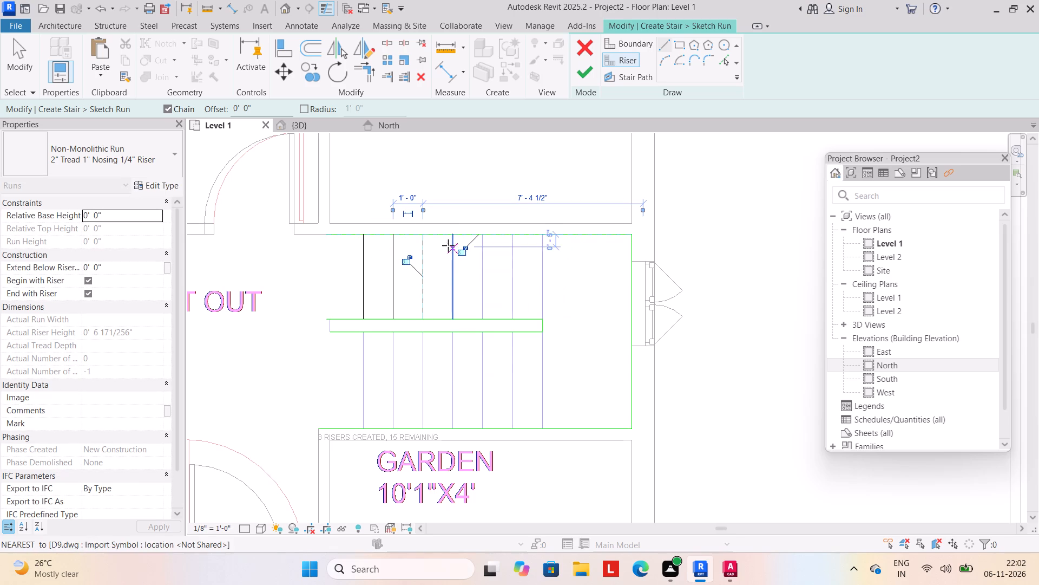
{"action": "left_click_drag", "start_coordinate": [451, 237], "coordinate": [451, 243]}
{"action": "left_click_drag", "start_coordinate": [450, 322], "coordinate": [451, 316]}
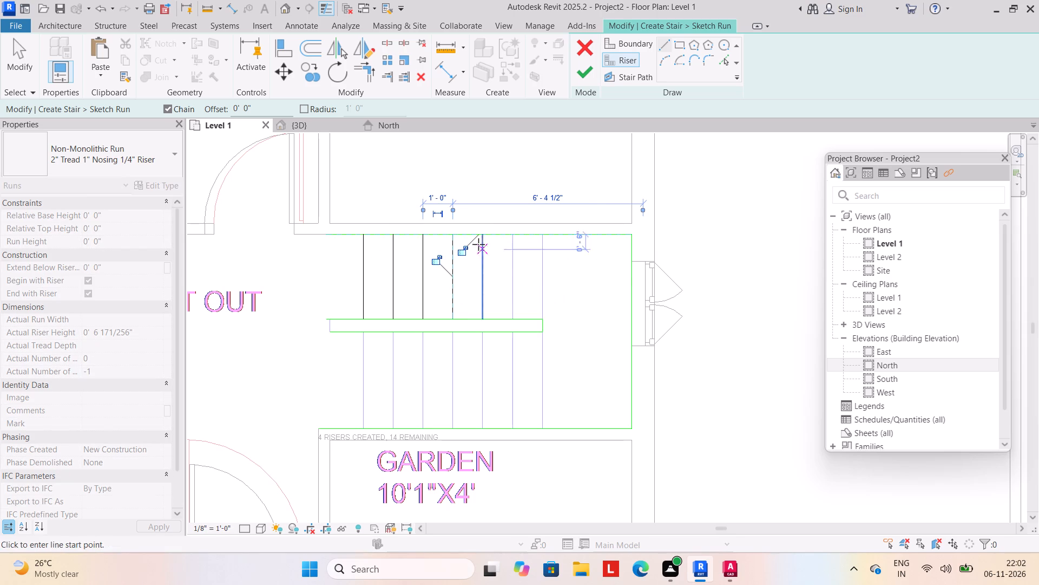
{"action": "left_click", "coordinate": [481, 237]}
{"action": "left_click_drag", "start_coordinate": [478, 319], "coordinate": [485, 307]}
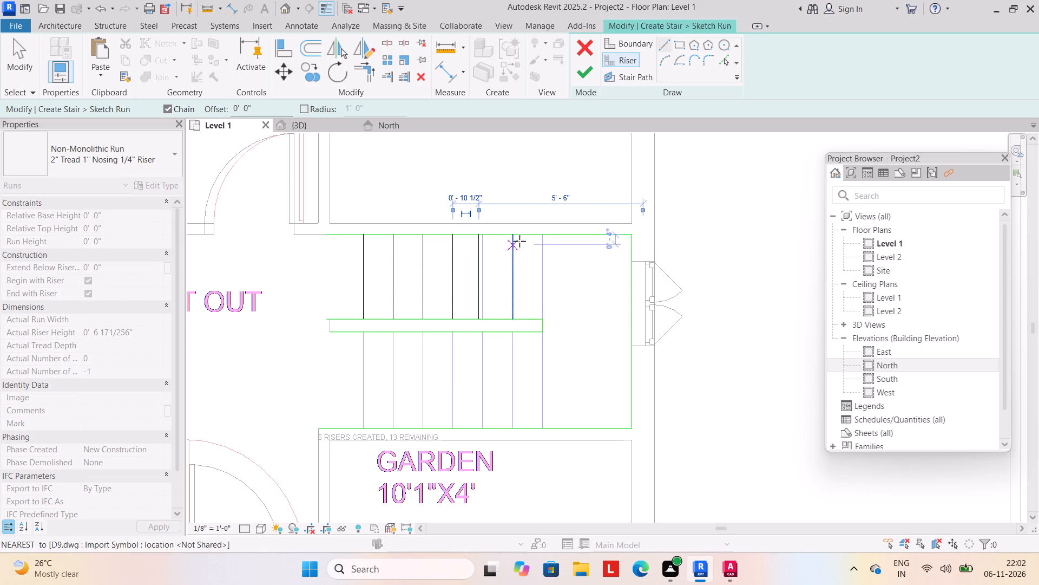
{"action": "left_click", "coordinate": [515, 238]}
{"action": "left_click_drag", "start_coordinate": [513, 319], "coordinate": [517, 308]}
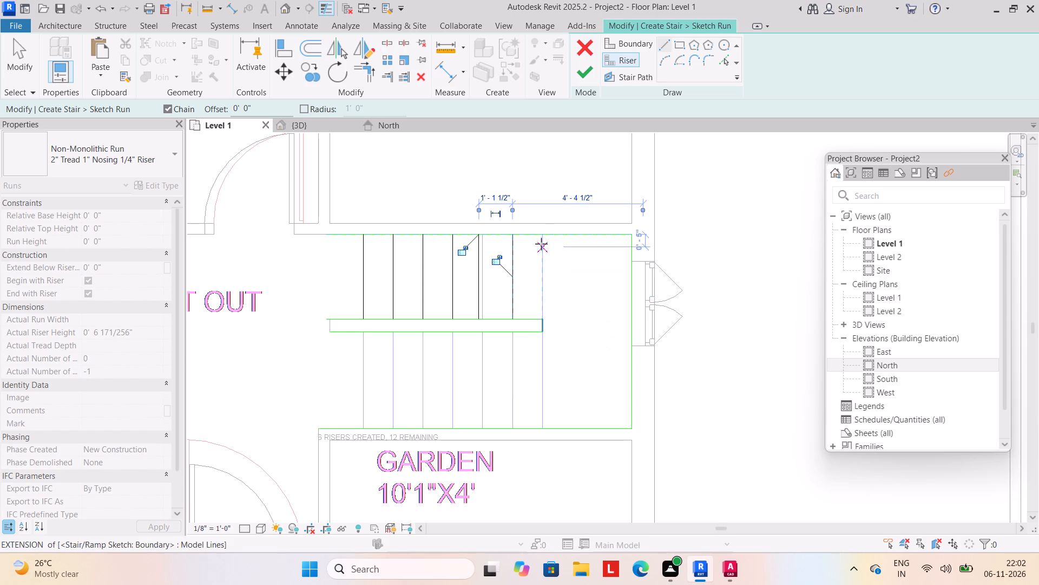
{"action": "left_click", "coordinate": [541, 239]}
{"action": "left_click", "coordinate": [544, 315]}
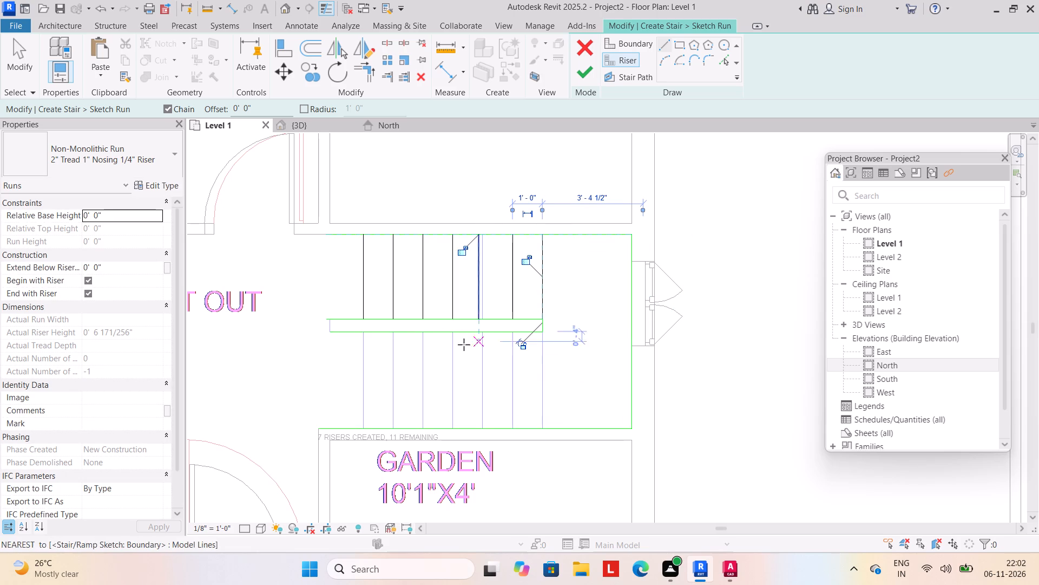
Draw seven matching riser lines across the garden-side flight, from the central divider to the outer boundary.
{"action": "left_click_drag", "start_coordinate": [365, 333], "coordinate": [364, 337]}
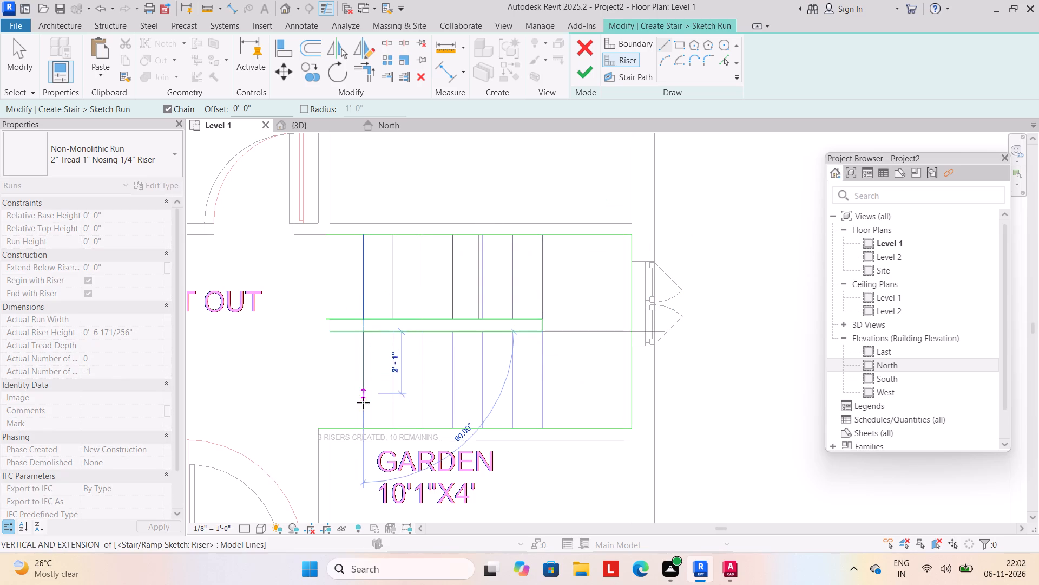
{"action": "left_click_drag", "start_coordinate": [363, 428], "coordinate": [366, 417]}
{"action": "left_click", "coordinate": [392, 335]}
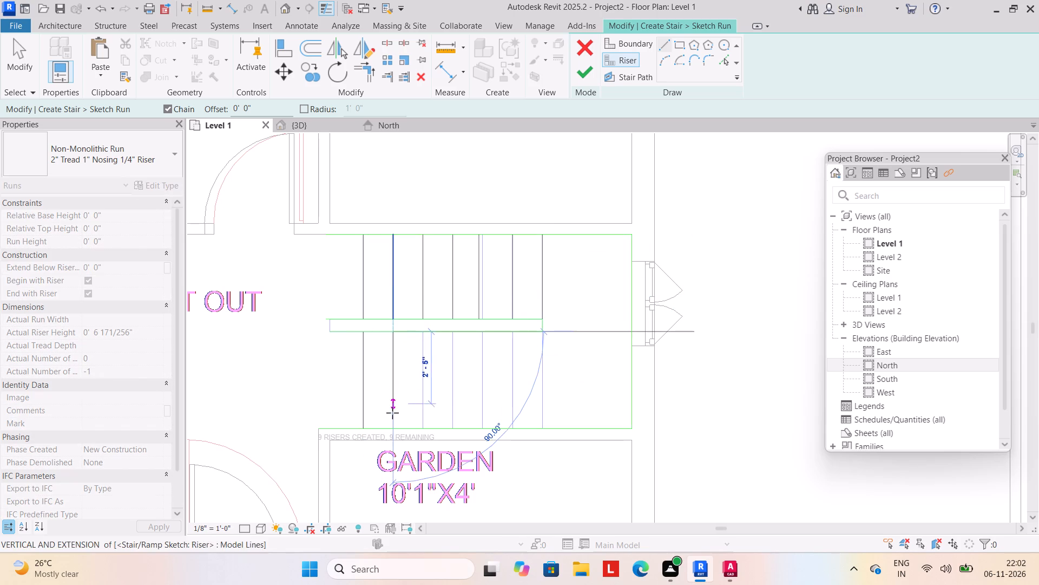
{"action": "left_click_drag", "start_coordinate": [392, 429], "coordinate": [398, 420]}
{"action": "left_click_drag", "start_coordinate": [426, 335], "coordinate": [424, 342]}
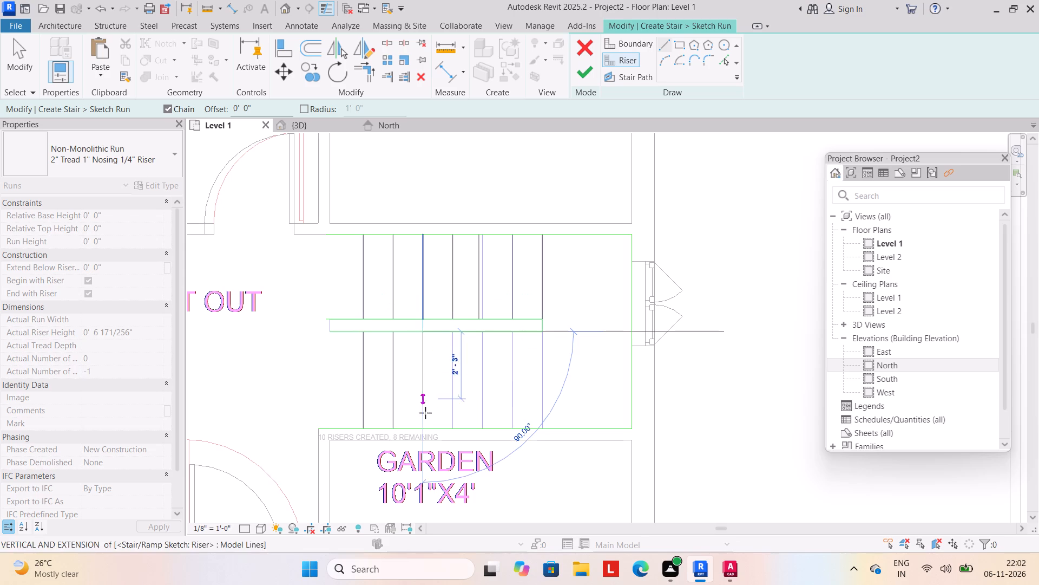
{"action": "left_click_drag", "start_coordinate": [425, 426], "coordinate": [428, 417]}
{"action": "left_click", "coordinate": [453, 335]}
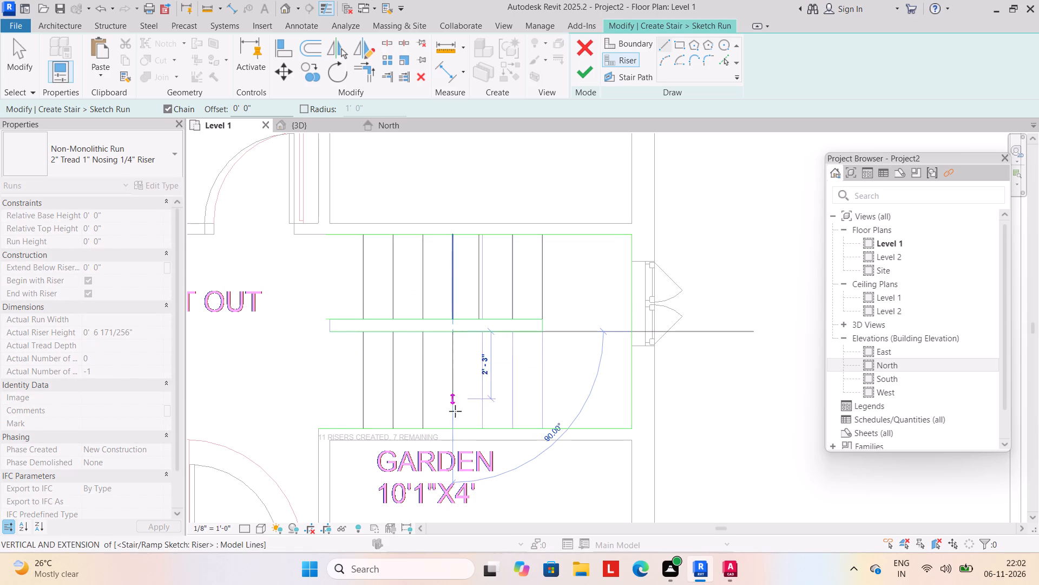
{"action": "left_click_drag", "start_coordinate": [455, 432], "coordinate": [460, 416]}
{"action": "left_click", "coordinate": [485, 334]}
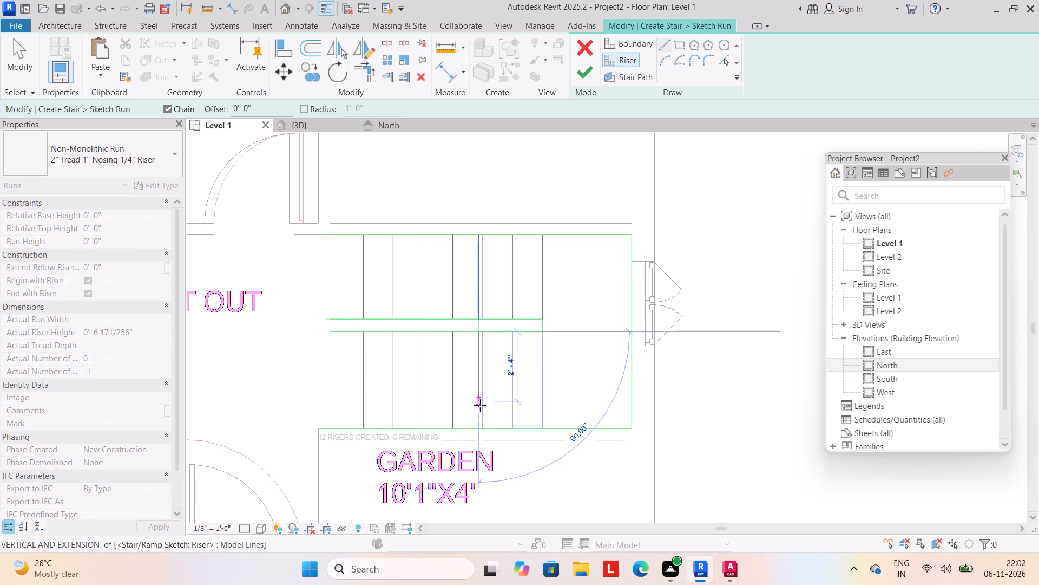
{"action": "left_click", "coordinate": [481, 427]}
{"action": "left_click_drag", "start_coordinate": [517, 332], "coordinate": [516, 341]}
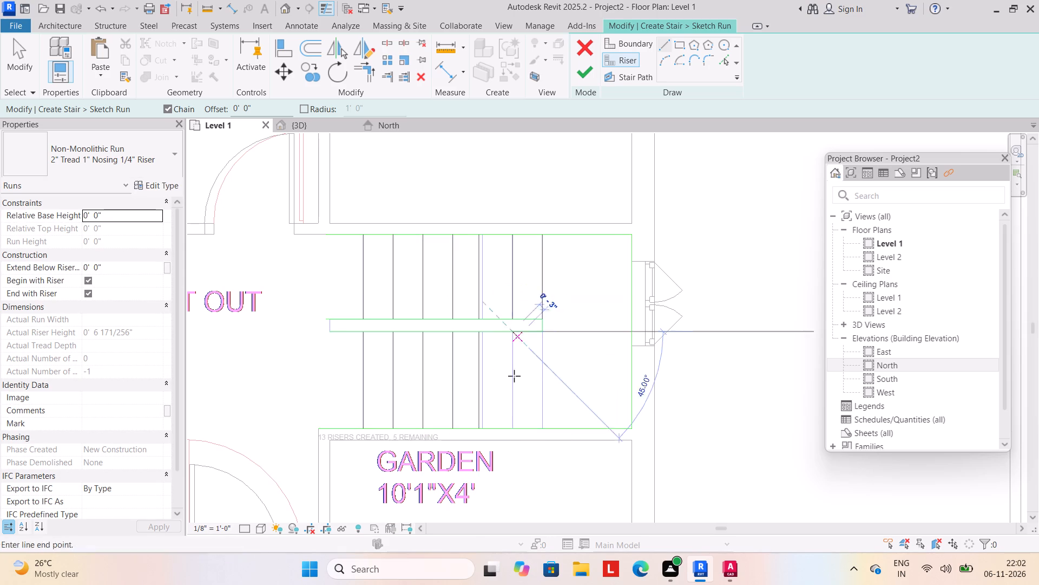
{"action": "left_click_drag", "start_coordinate": [511, 430], "coordinate": [515, 418]}
{"action": "left_click", "coordinate": [545, 335]}
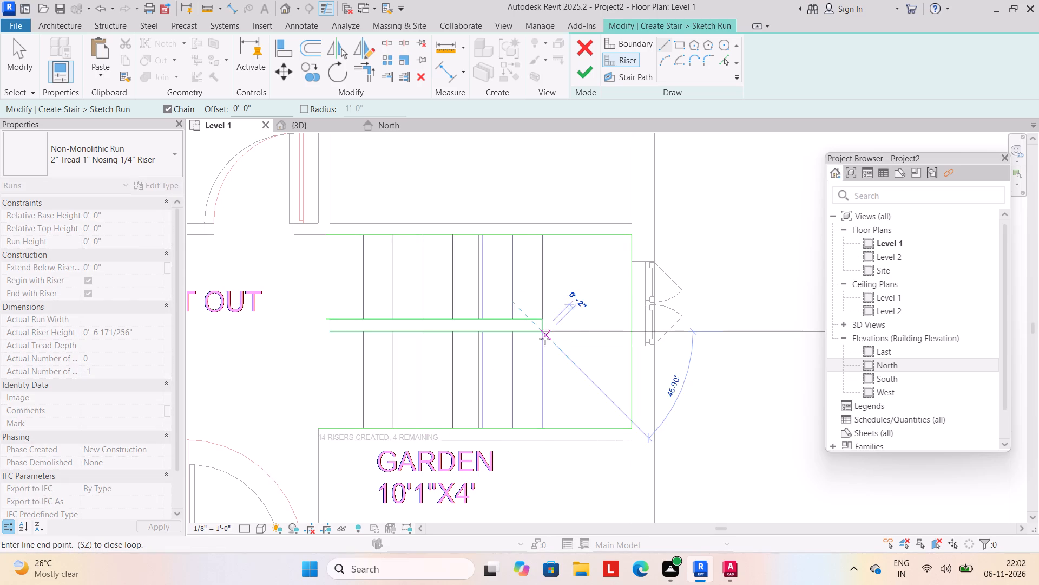
{"action": "left_click_drag", "start_coordinate": [542, 431], "coordinate": [543, 426]}
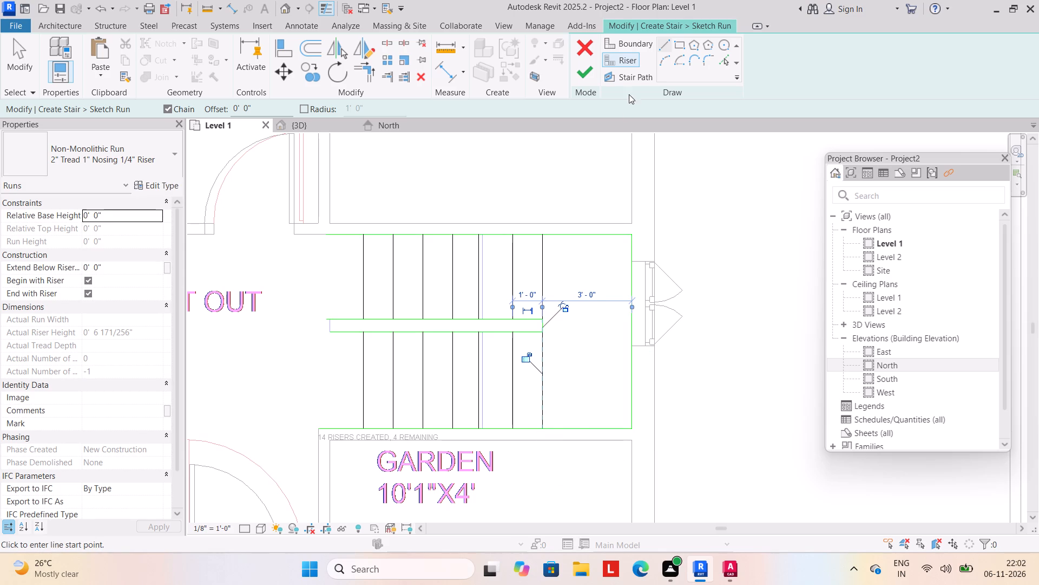
Draw a U-shaped stair path from the garden-side flight across the landing, with a 4'-0" turn, back along the bedroom-side flight, and finish the stair.
{"action": "left_click", "coordinate": [632, 76]}
{"action": "left_click", "coordinate": [662, 44]}
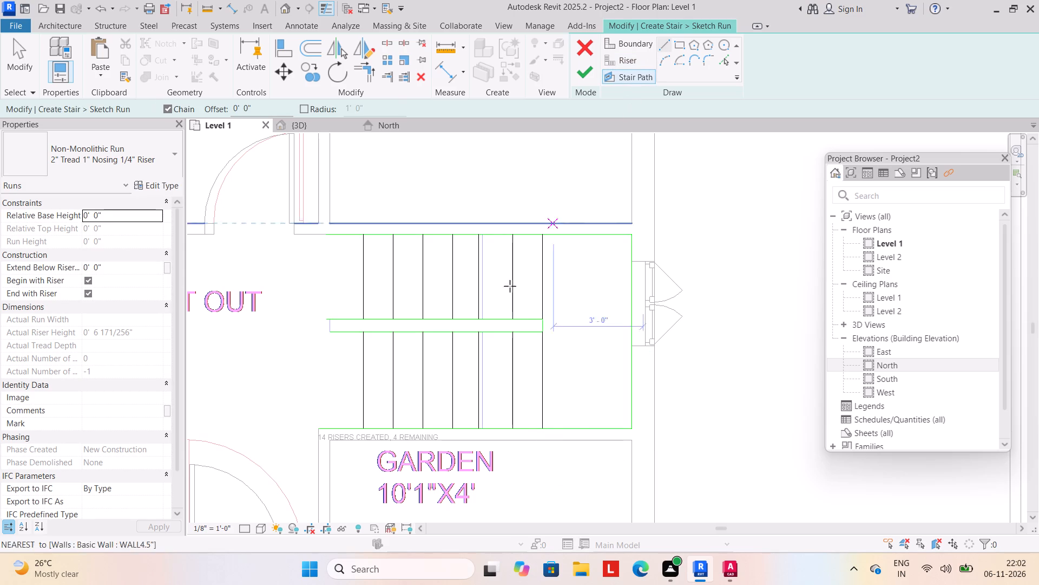
{"action": "left_click_drag", "start_coordinate": [364, 382], "coordinate": [373, 382]}
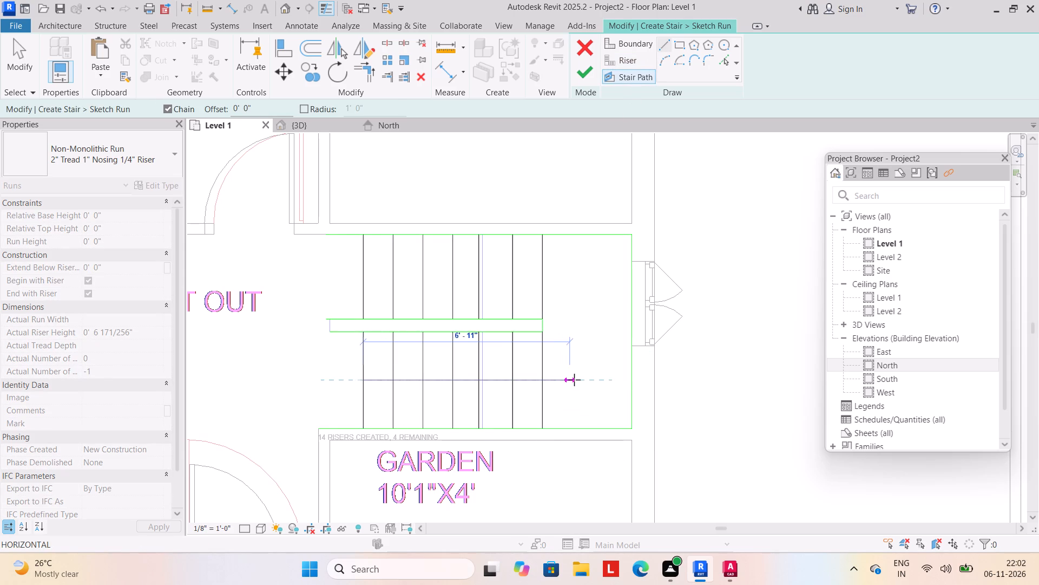
{"action": "left_click_drag", "start_coordinate": [576, 380], "coordinate": [579, 373]}
{"action": "left_click", "coordinate": [577, 259]}
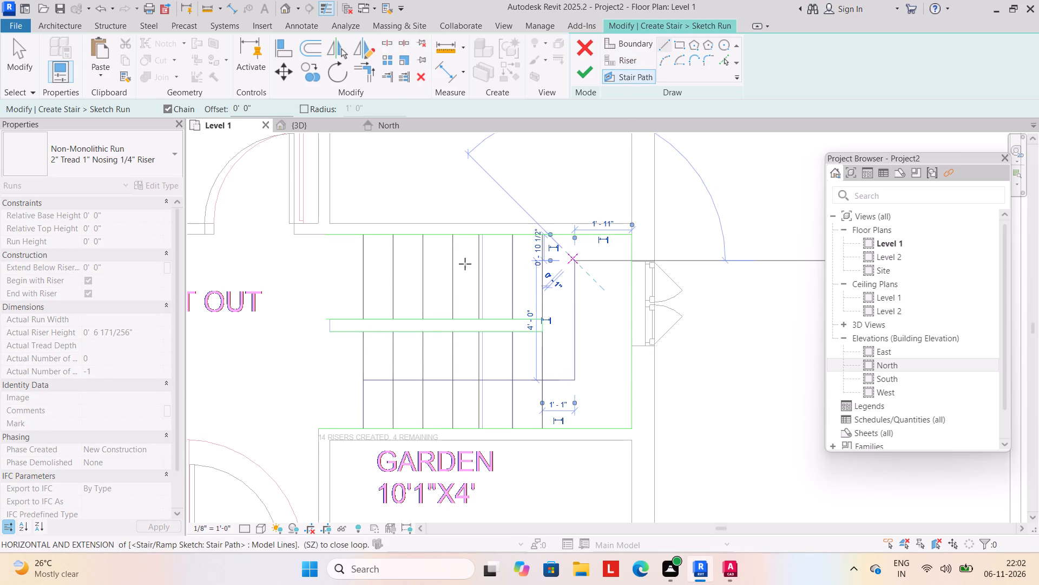
{"action": "left_click", "coordinate": [360, 272]}
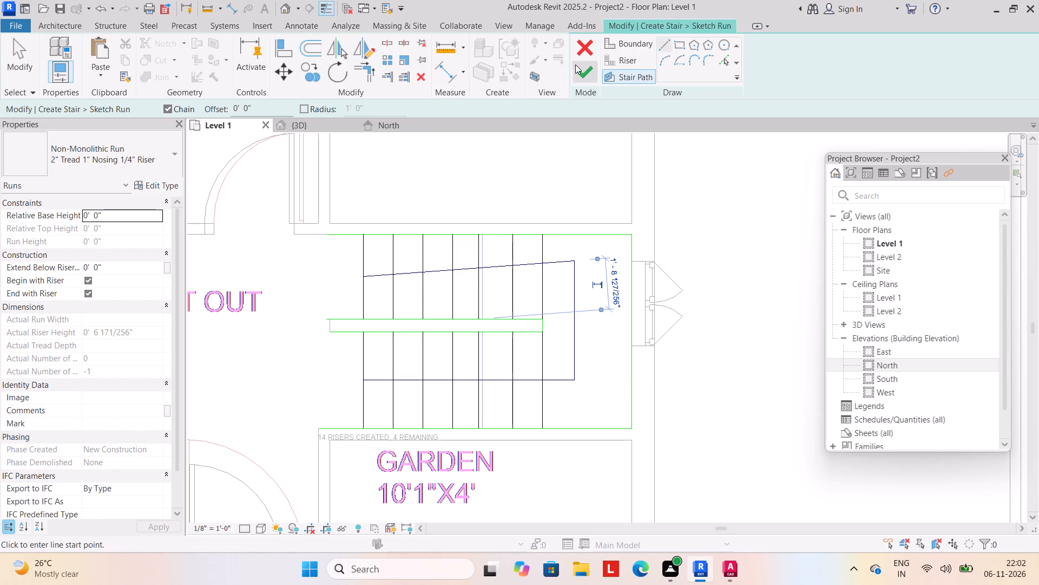
{"action": "left_click", "coordinate": [576, 64]}
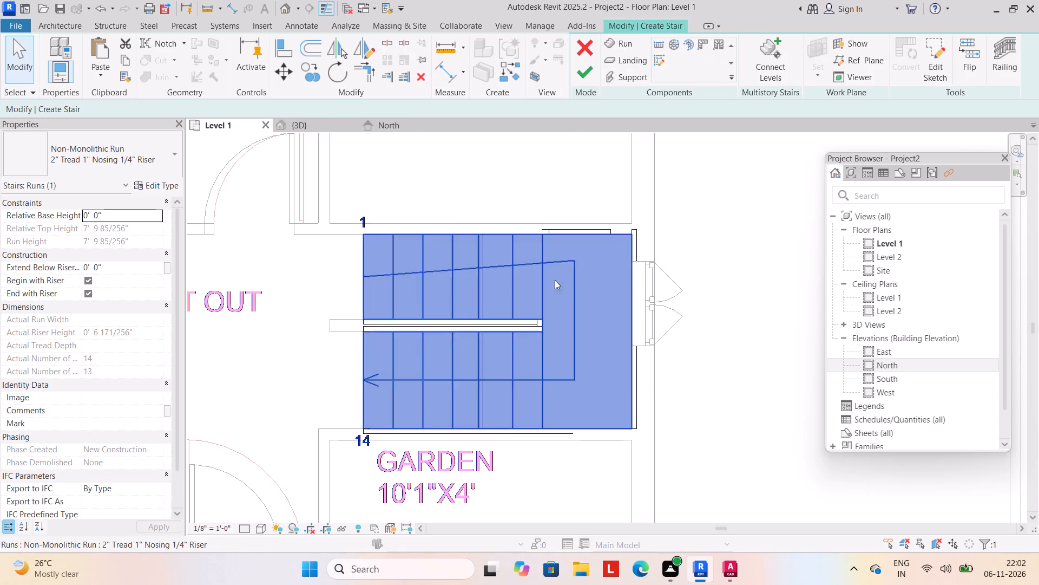
{"action": "scroll", "coordinate": [544, 317], "scroll_direction": "down", "scroll_amount": 4}
{"action": "left_click", "coordinate": [588, 80]}
{"action": "scroll", "coordinate": [421, 352], "scroll_direction": "down", "scroll_amount": 3}
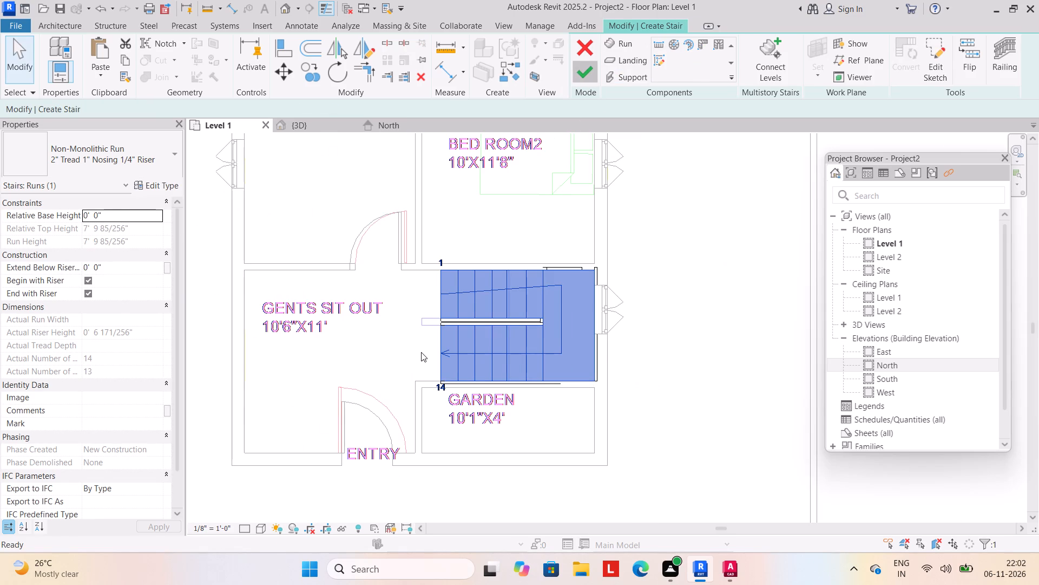
{"action": "scroll", "coordinate": [421, 352], "scroll_direction": "down", "scroll_amount": 3}
{"action": "middle_click_drag", "start_coordinate": [421, 352], "coordinate": [435, 373]}
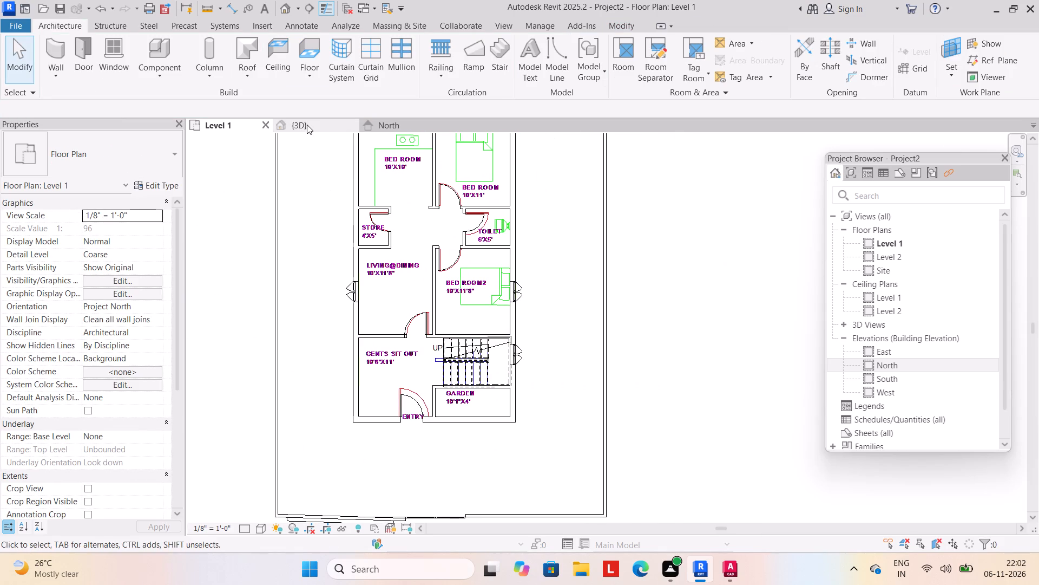
Check the building in 3D, and in the Level 1 plan sketch a rectangular Grassland - 16" toposolid of about 7072 SF around the compound wall.
{"action": "left_click", "coordinate": [307, 125]}
{"action": "scroll", "coordinate": [450, 428], "scroll_direction": "down", "scroll_amount": 2}
{"action": "middle_click_drag", "start_coordinate": [464, 422], "coordinate": [487, 418]}
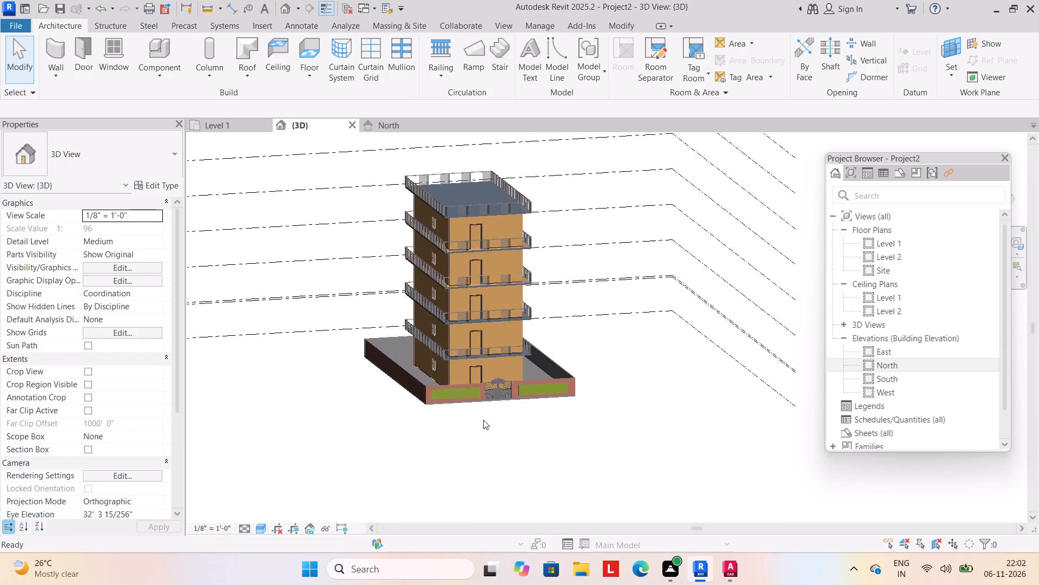
{"action": "scroll", "coordinate": [469, 435], "scroll_direction": "down", "scroll_amount": 1}
{"action": "middle_click_drag", "start_coordinate": [469, 435], "coordinate": [446, 439]}
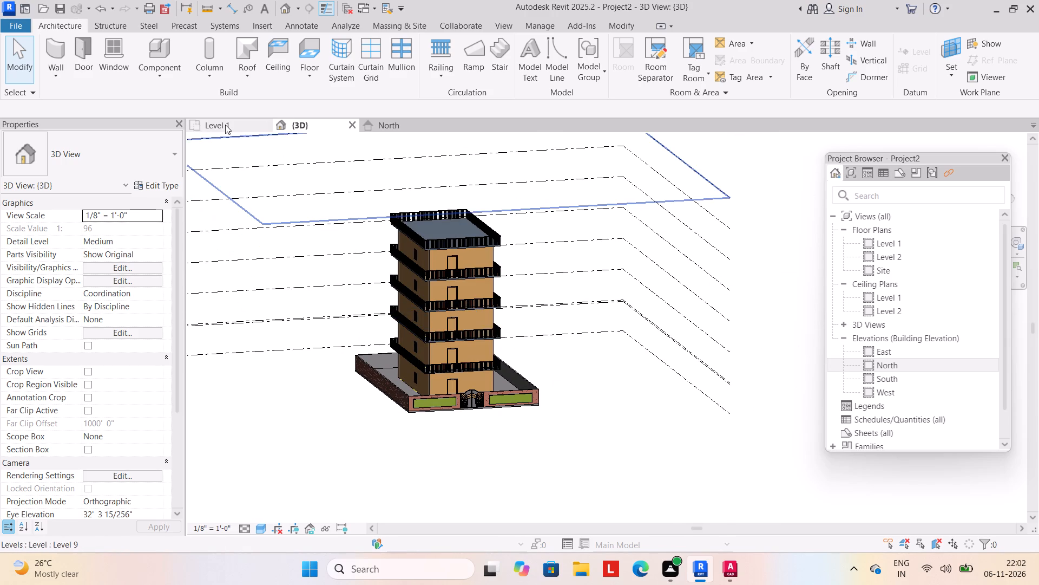
{"action": "left_click", "coordinate": [225, 125]}
{"action": "scroll", "coordinate": [364, 285], "scroll_direction": "down", "scroll_amount": 7}
{"action": "middle_click_drag", "start_coordinate": [397, 315], "coordinate": [406, 316]}
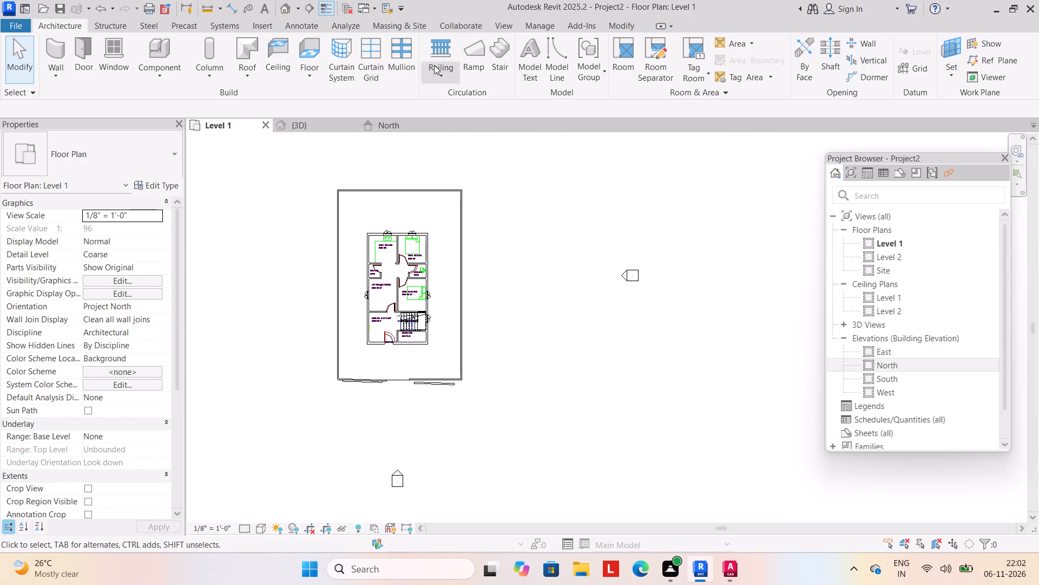
{"action": "left_click", "coordinate": [404, 27]}
{"action": "left_click", "coordinate": [382, 76]}
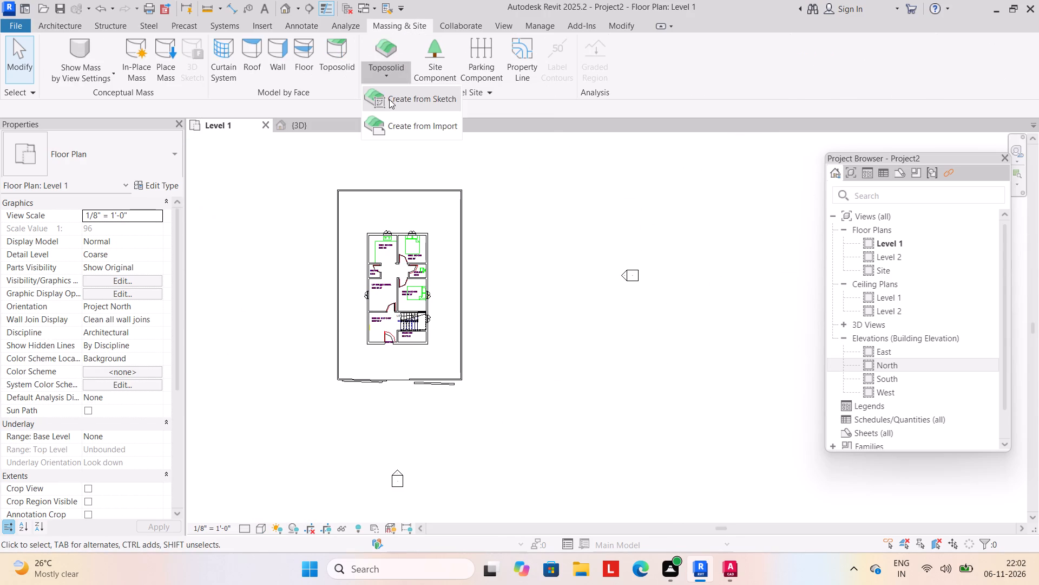
{"action": "left_click", "coordinate": [389, 99]}
{"action": "left_click", "coordinate": [696, 43]}
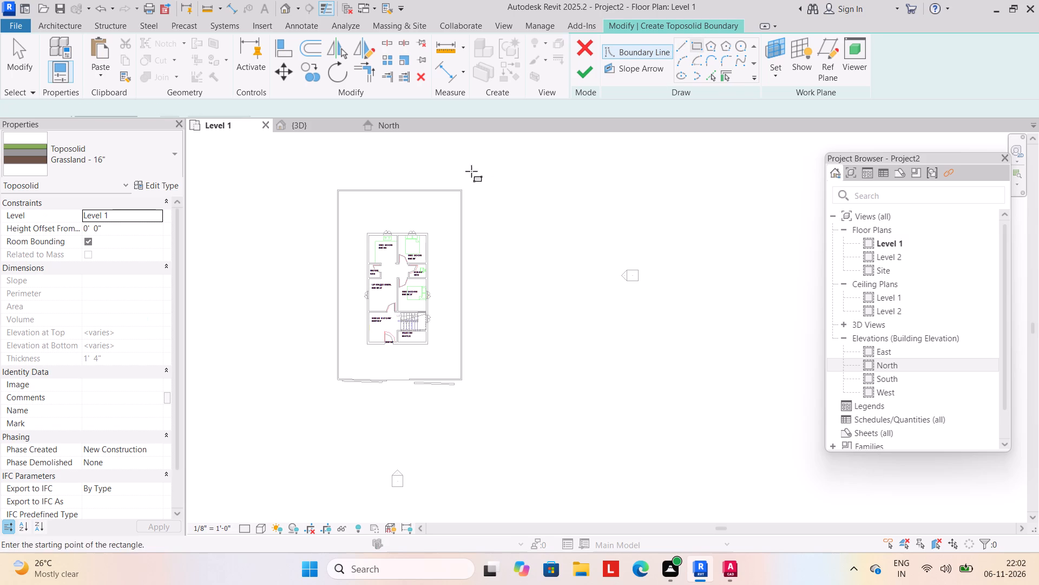
{"action": "left_click", "coordinate": [315, 146]}
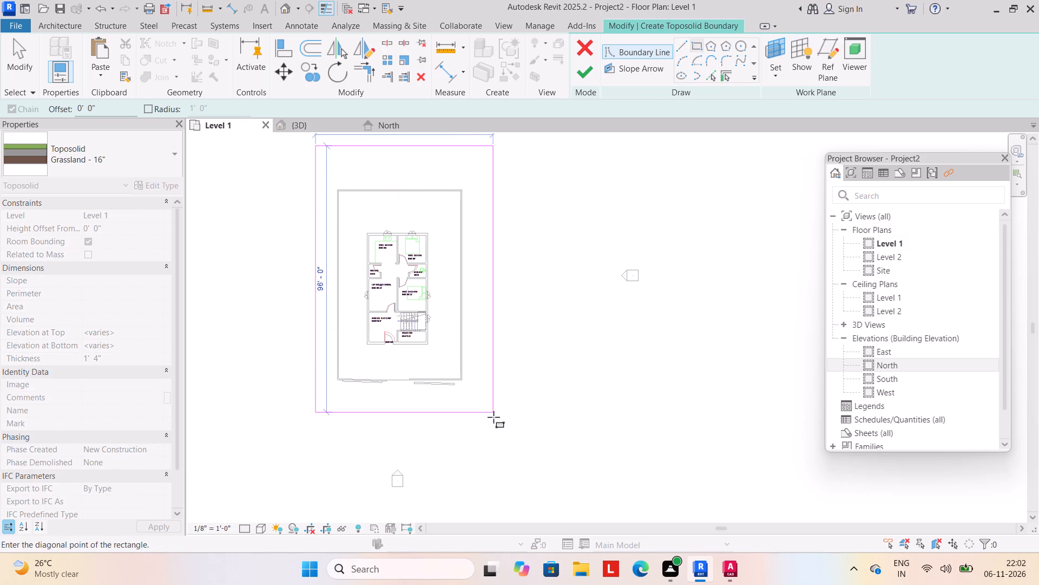
{"action": "left_click_drag", "start_coordinate": [499, 437], "coordinate": [504, 422]}
{"action": "left_click", "coordinate": [591, 75]}
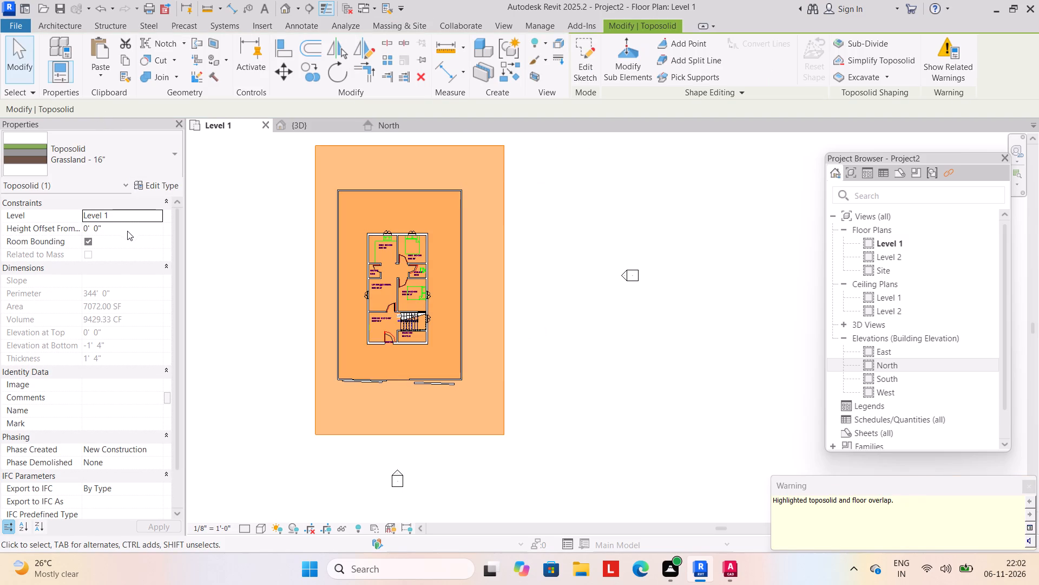
Set the toposolid's height offset from Level 1 to -6" and view the site in 3D.
{"action": "left_click", "coordinate": [127, 231]}
{"action": "key", "text": "minus"}
{"action": "type", "text": "6\""}
{"action": "key", "text": "Return"}
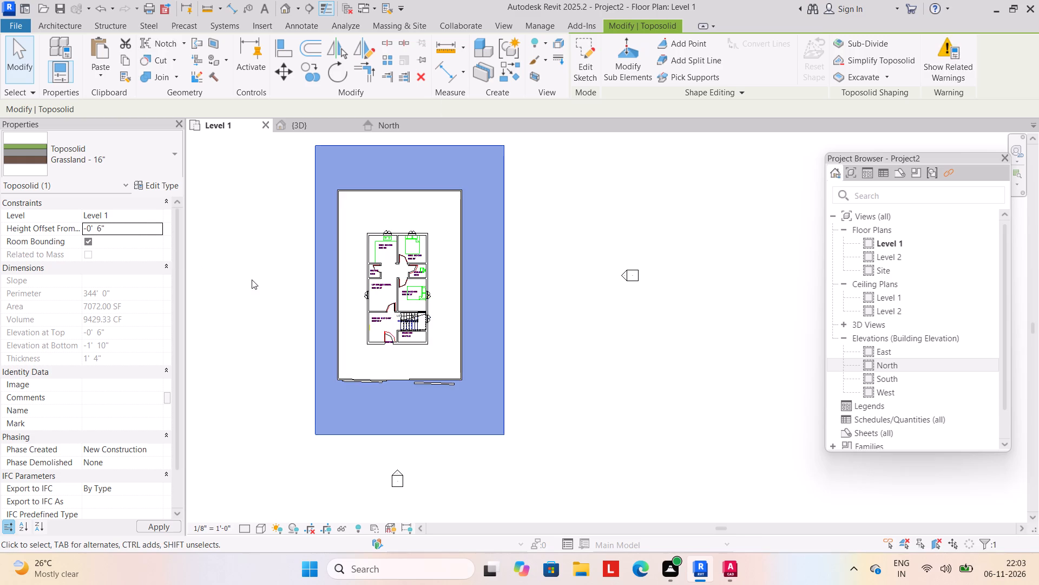
{"action": "left_click", "coordinate": [252, 279]}
{"action": "left_click", "coordinate": [301, 133]}
{"action": "left_click", "coordinate": [304, 126]}
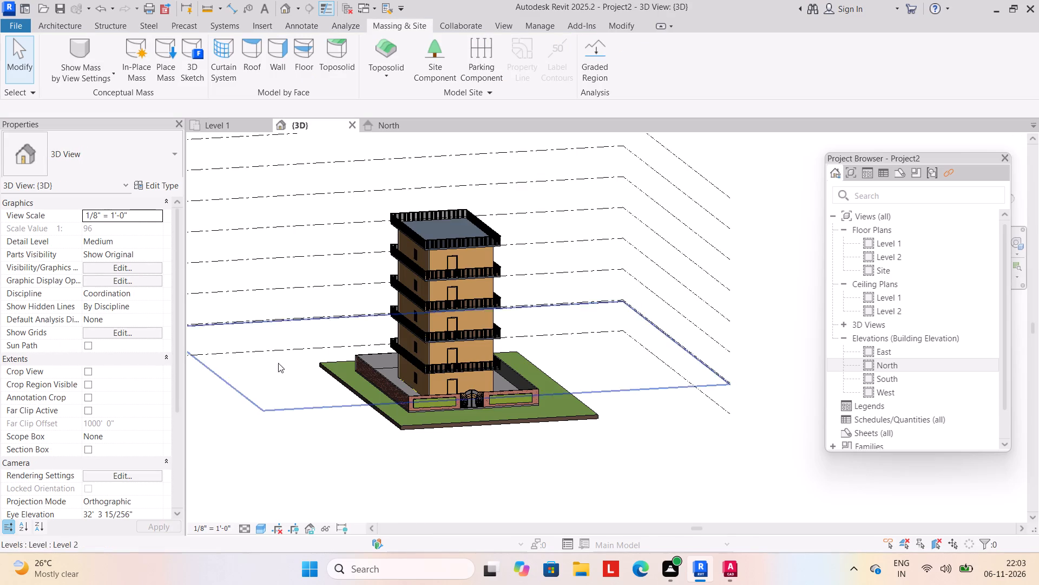
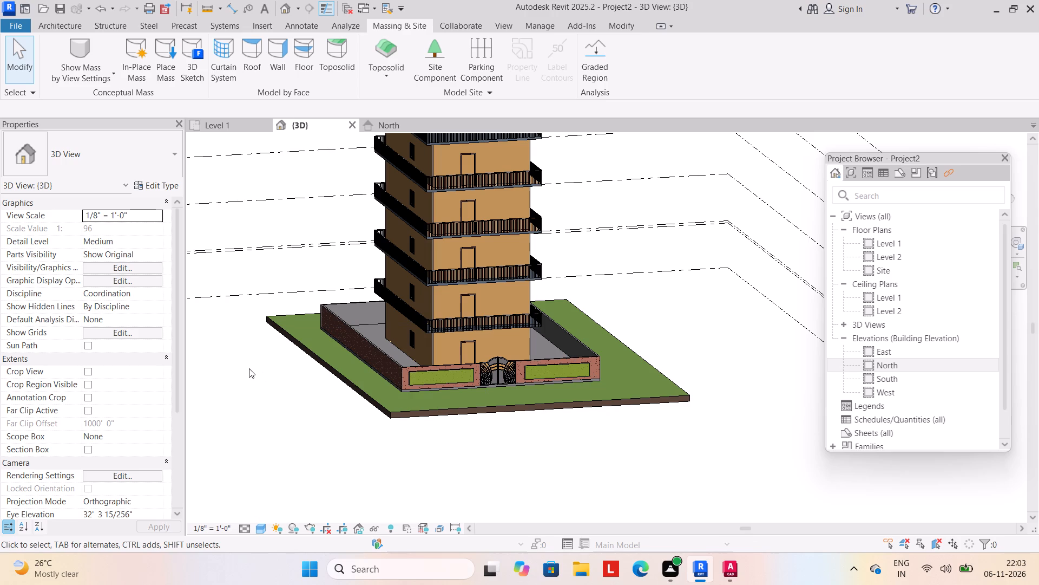
Start an in-place model in the Generic Models category.
{"action": "middle_click_drag", "start_coordinate": [499, 440], "coordinate": [472, 506], "text": "shift"}
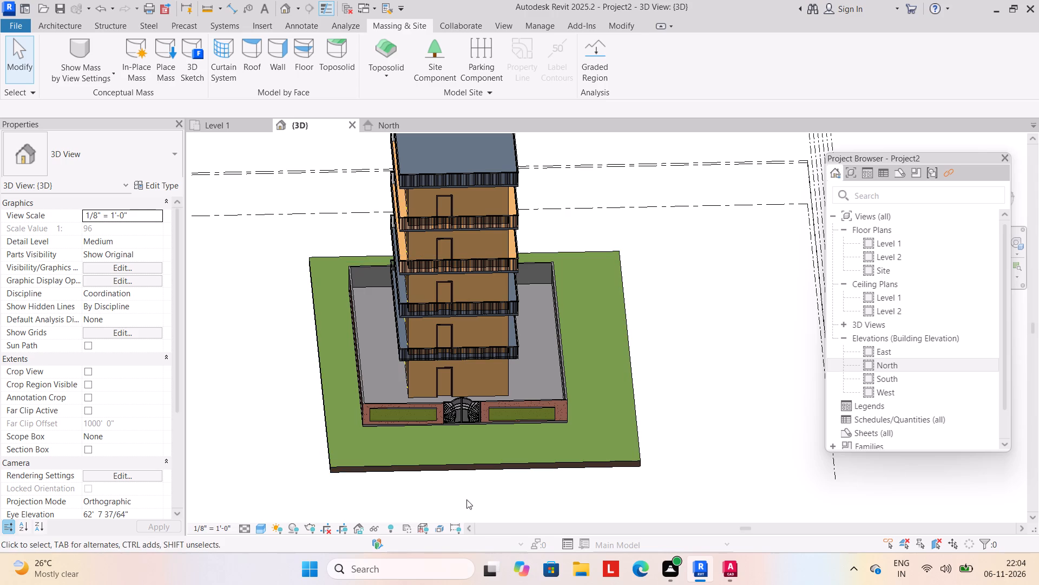
{"action": "left_click", "coordinate": [62, 28]}
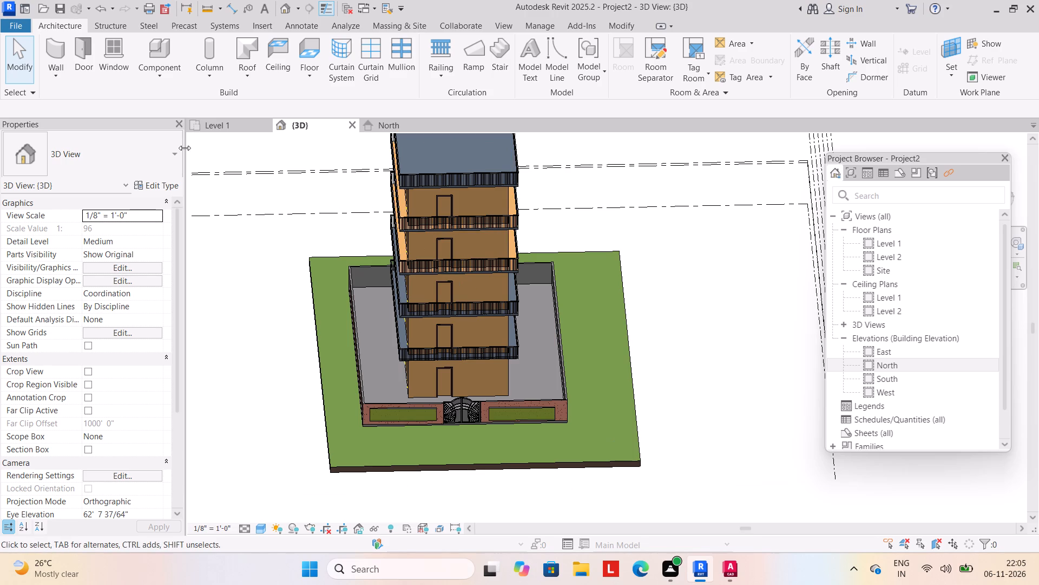
{"action": "left_click", "coordinate": [153, 69]}
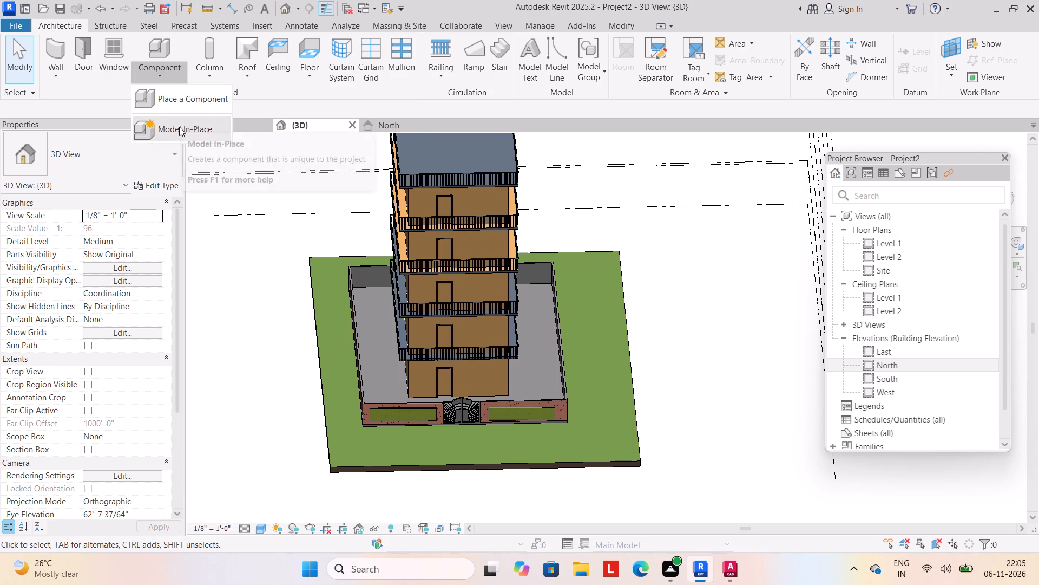
{"action": "left_click", "coordinate": [179, 127]}
{"action": "scroll", "coordinate": [590, 243], "scroll_direction": "down", "scroll_amount": 4}
{"action": "scroll", "coordinate": [540, 256], "scroll_direction": "down", "scroll_amount": 6}
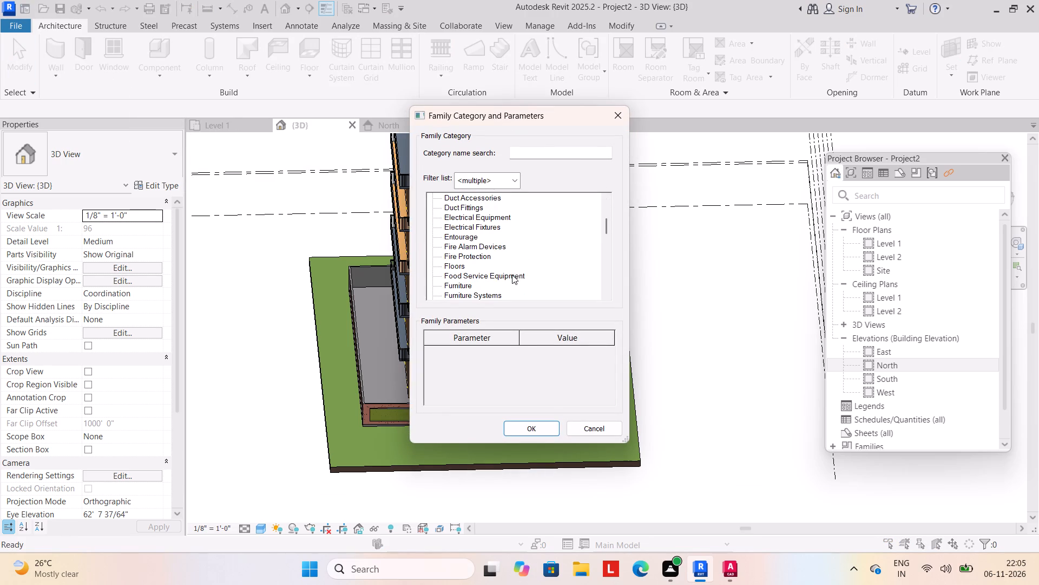
{"action": "scroll", "coordinate": [505, 282], "scroll_direction": "down", "scroll_amount": 3}
{"action": "left_click", "coordinate": [482, 277]}
{"action": "left_click", "coordinate": [522, 427]}
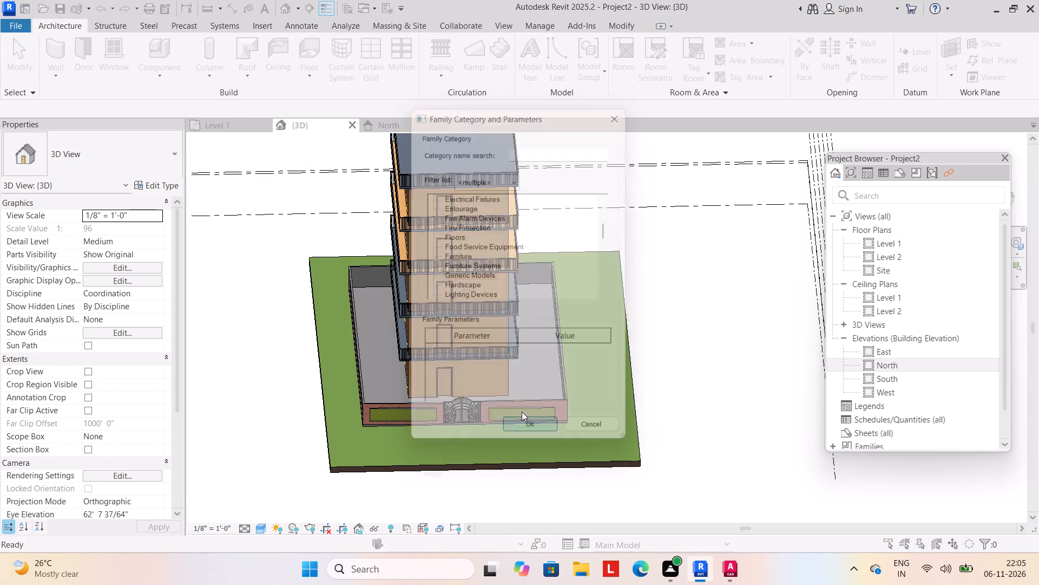
{"action": "left_click", "coordinate": [512, 300]}
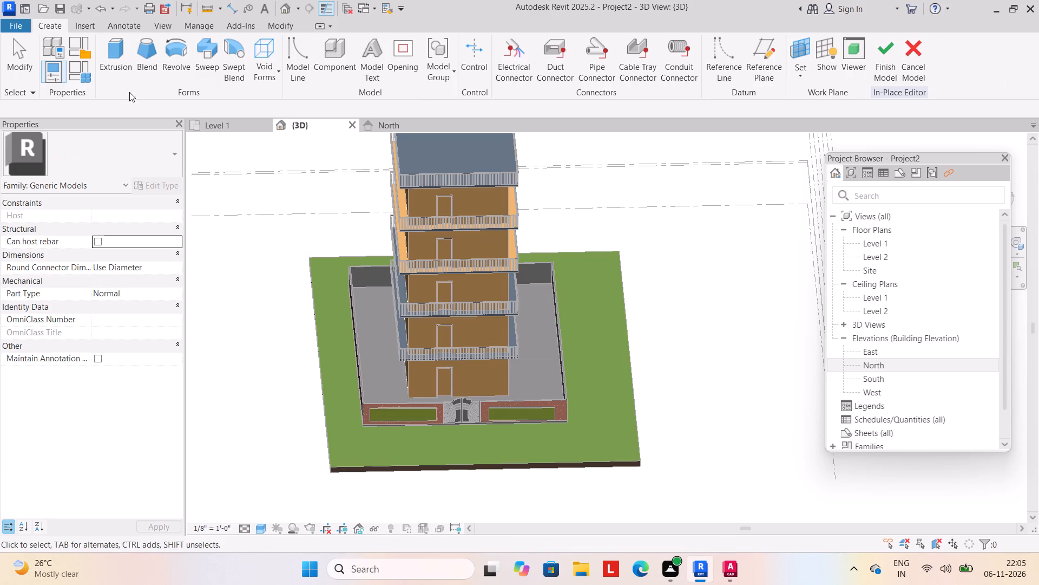
On the toposolid's surface, extrude a rectangular strip about 15' deep along the full gate-side edge, with extrusion end 6".
{"action": "left_click", "coordinate": [101, 66]}
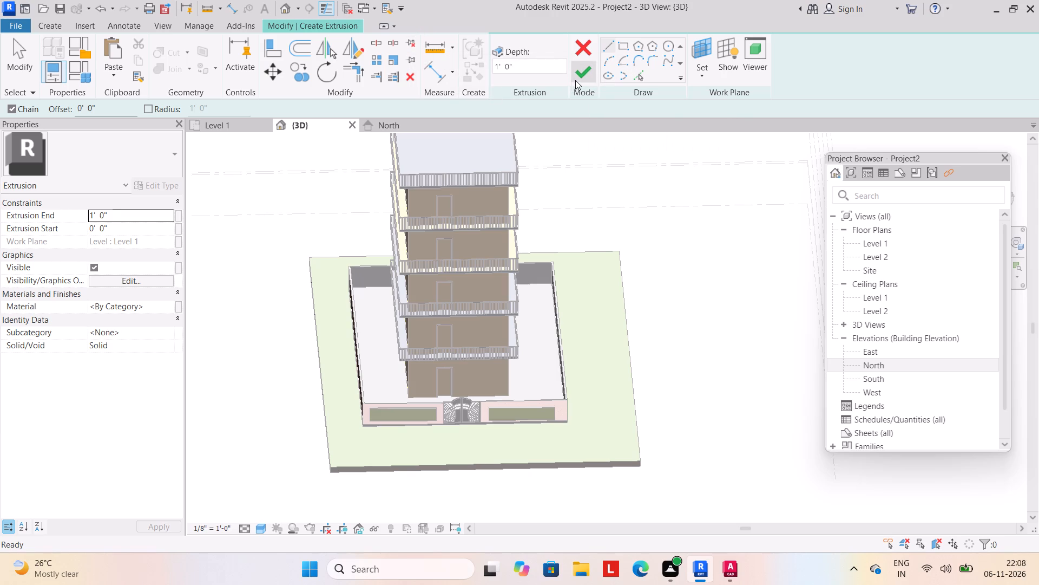
{"action": "left_click_drag", "start_coordinate": [701, 83], "coordinate": [706, 87]}
{"action": "left_click", "coordinate": [694, 79]}
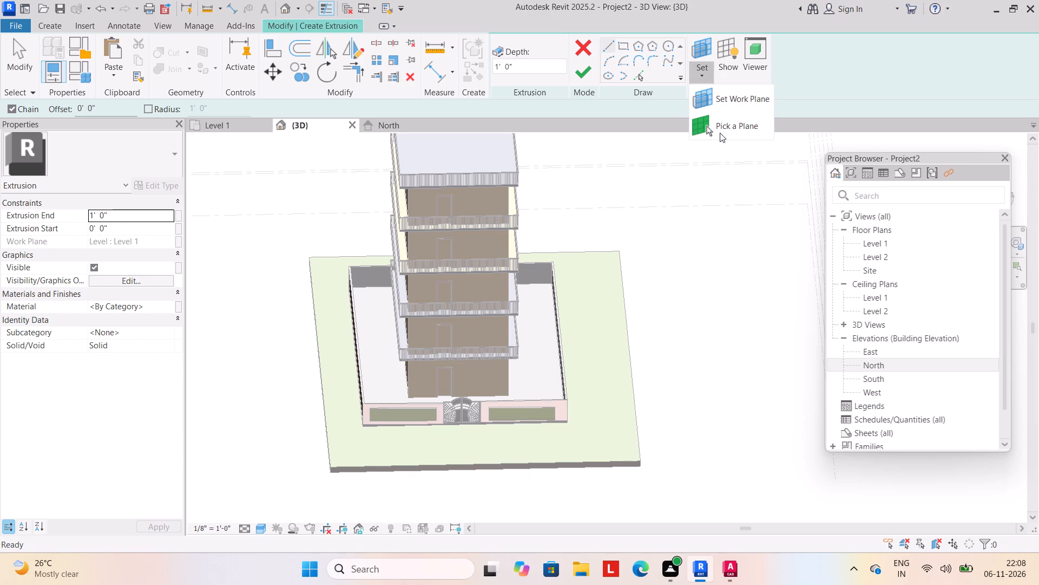
{"action": "left_click", "coordinate": [725, 126]}
{"action": "left_click", "coordinate": [630, 357]}
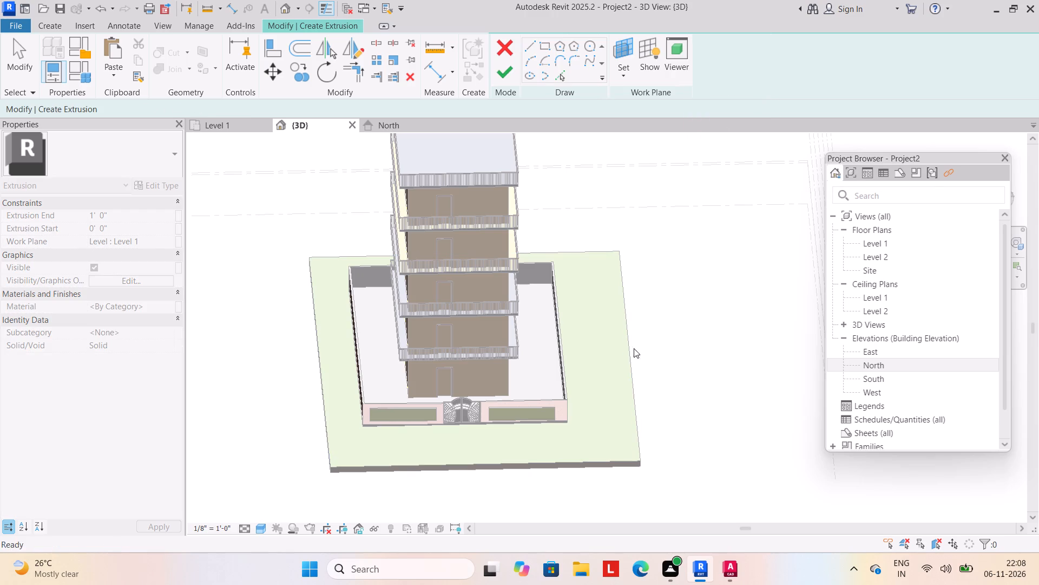
{"action": "left_click", "coordinate": [626, 40]}
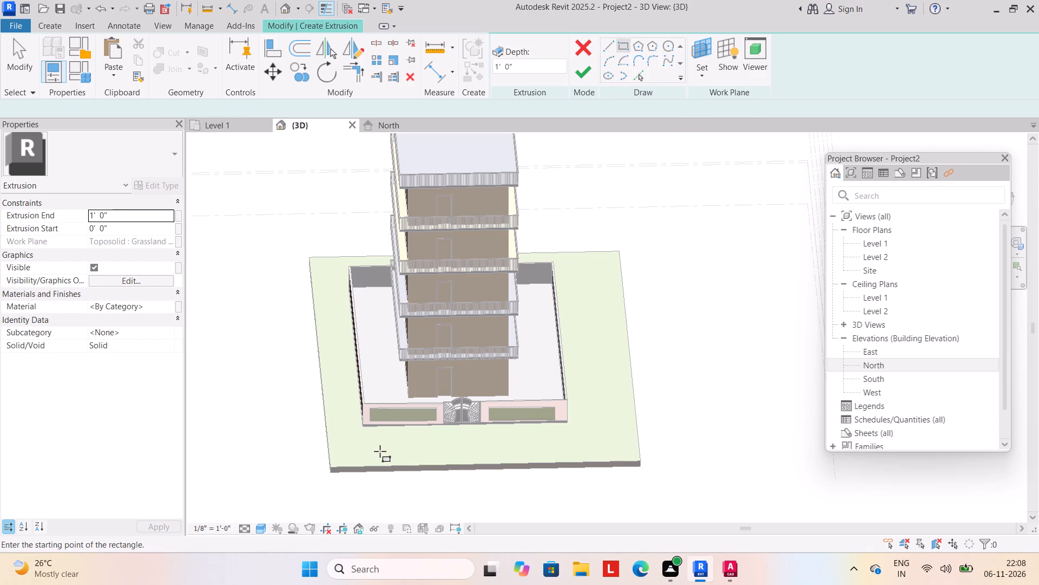
{"action": "left_click_drag", "start_coordinate": [332, 465], "coordinate": [341, 459]}
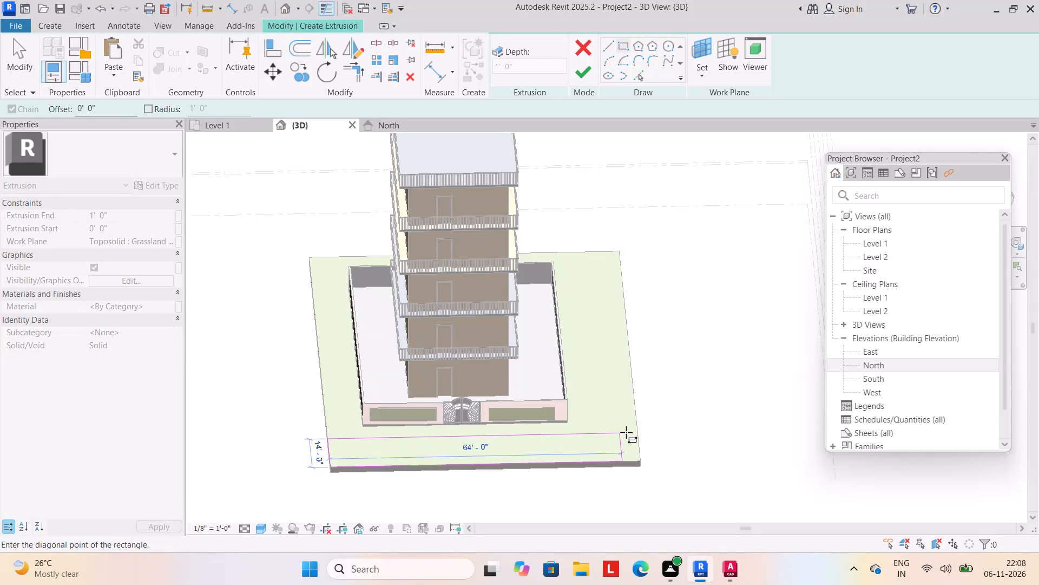
{"action": "left_click", "coordinate": [637, 431]}
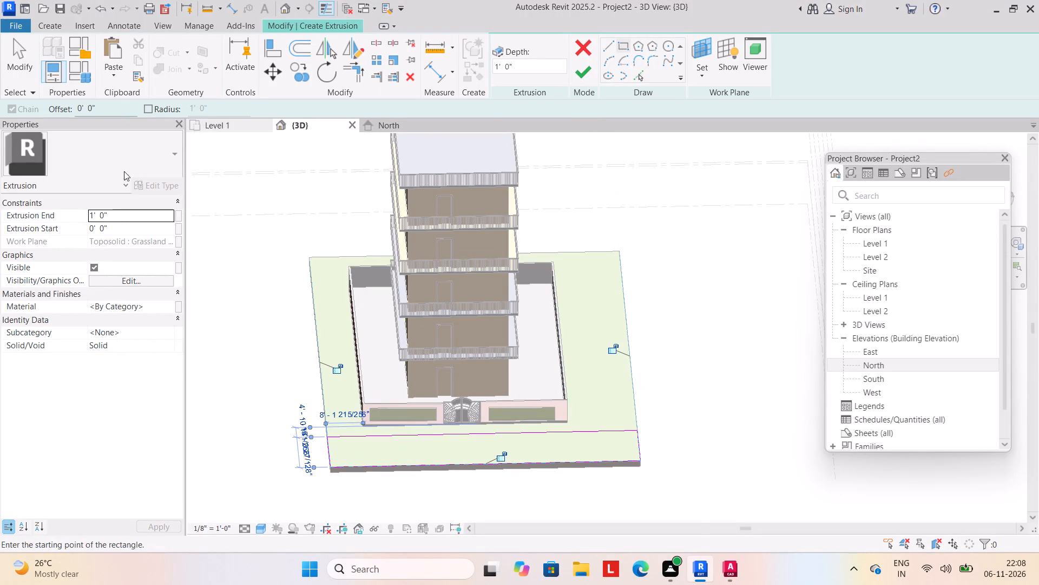
{"action": "left_click", "coordinate": [115, 214]}
{"action": "type", "text": "6\""}
{"action": "key", "text": "Return"}
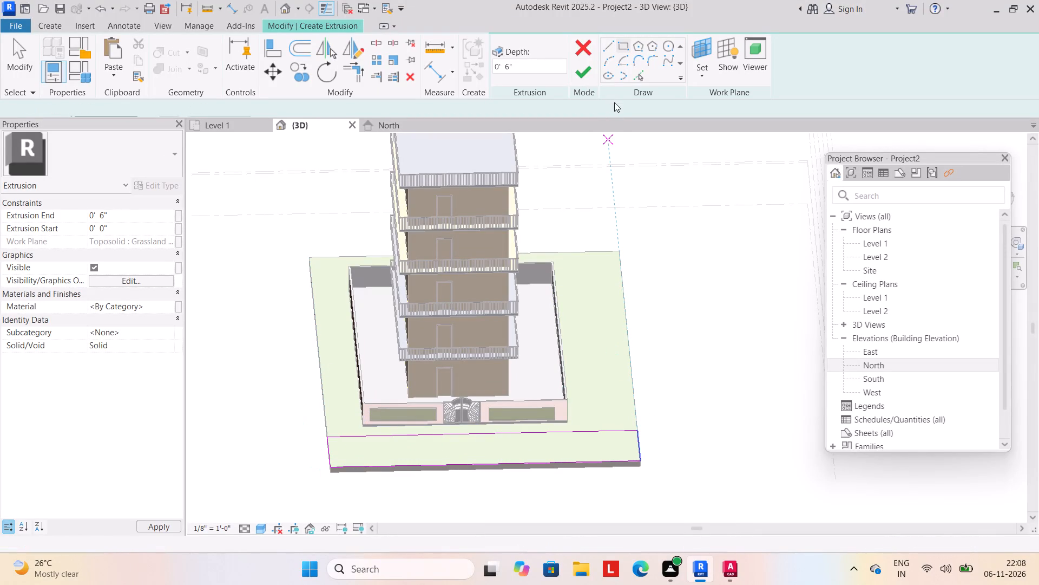
{"action": "left_click", "coordinate": [580, 81]}
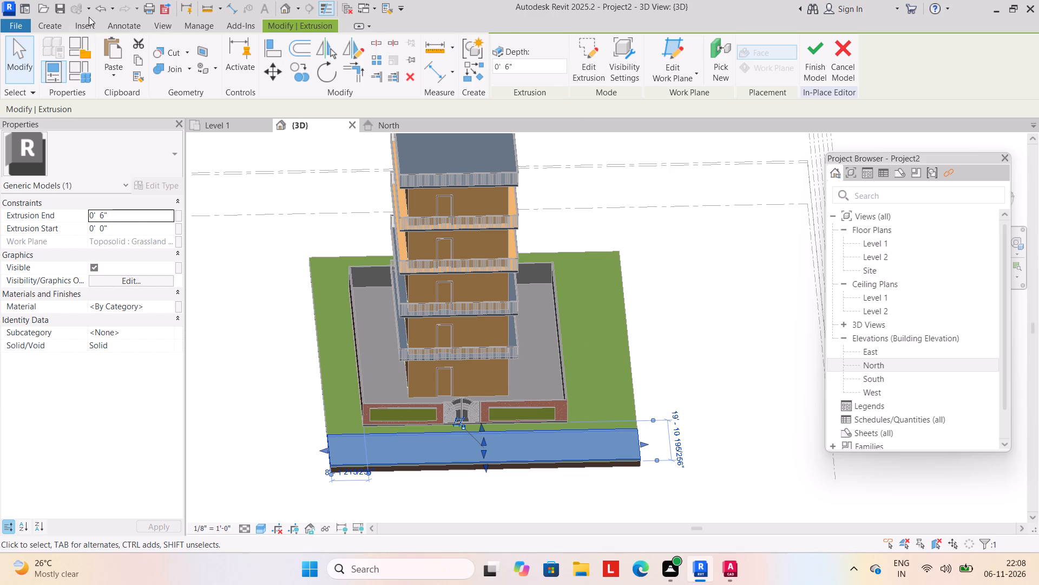
Extrude a second 6" strip, about 11'-4" wide, along the toposolid's edge outside the right-hand compound wall, and finish the in-place model.
{"action": "left_click", "coordinate": [53, 27]}
{"action": "left_click", "coordinate": [115, 46]}
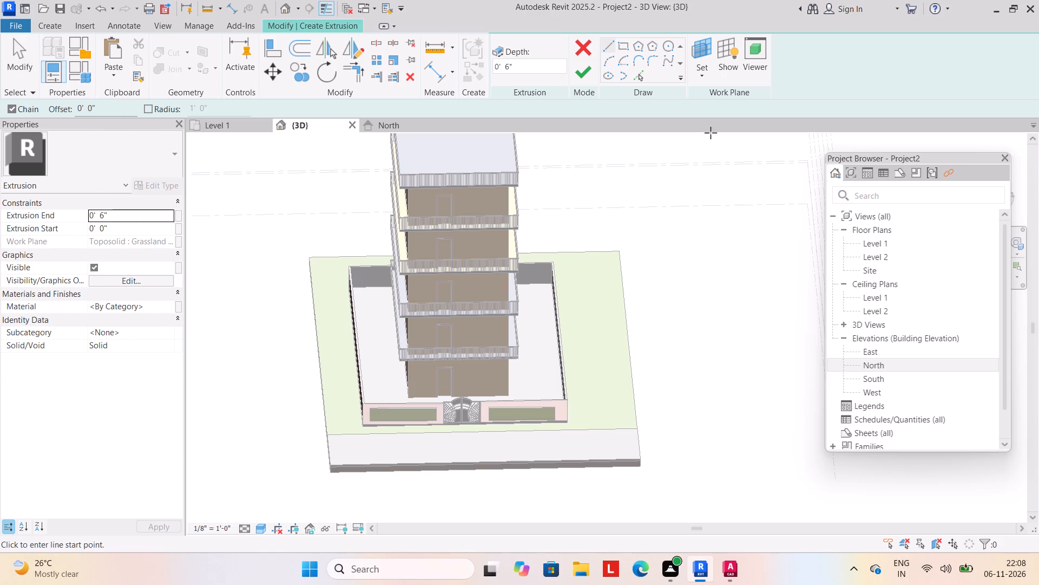
{"action": "left_click", "coordinate": [710, 75]}
{"action": "left_click", "coordinate": [730, 124]}
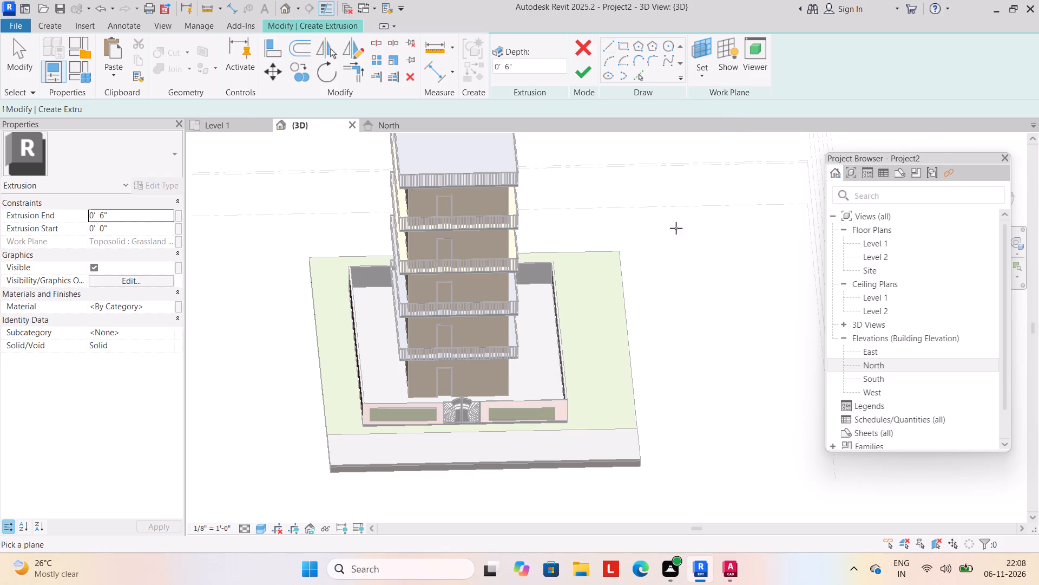
{"action": "left_click_drag", "start_coordinate": [621, 301], "coordinate": [622, 292]}
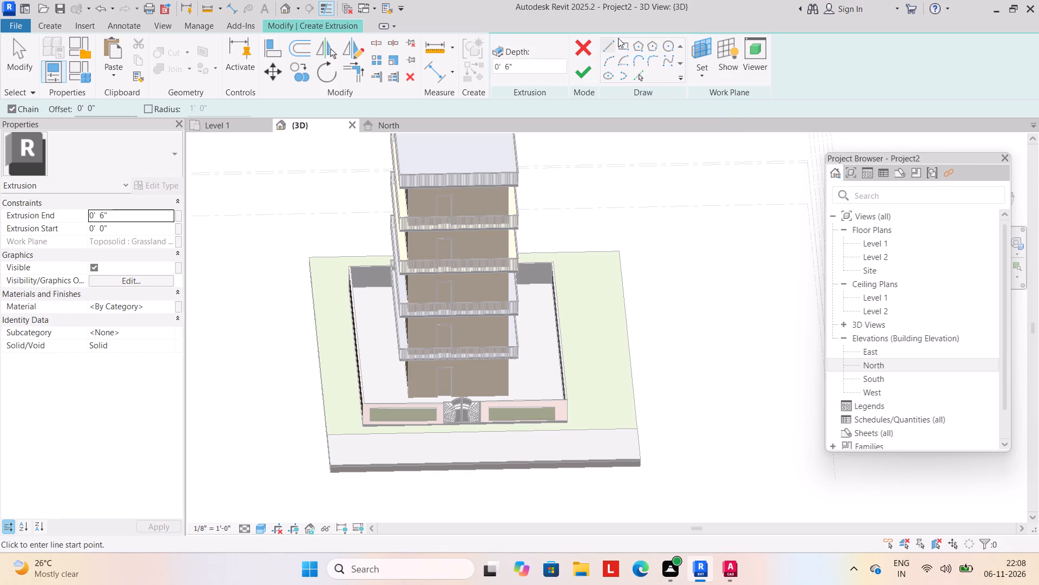
{"action": "left_click", "coordinate": [620, 42]}
{"action": "left_click_drag", "start_coordinate": [567, 250], "coordinate": [578, 289]}
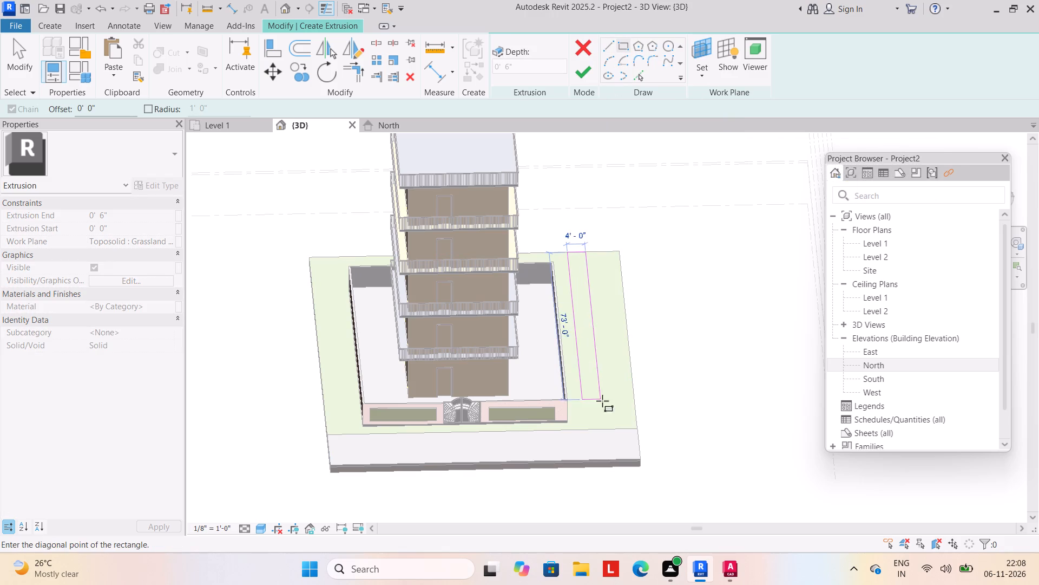
{"action": "left_click_drag", "start_coordinate": [635, 427], "coordinate": [642, 416]}
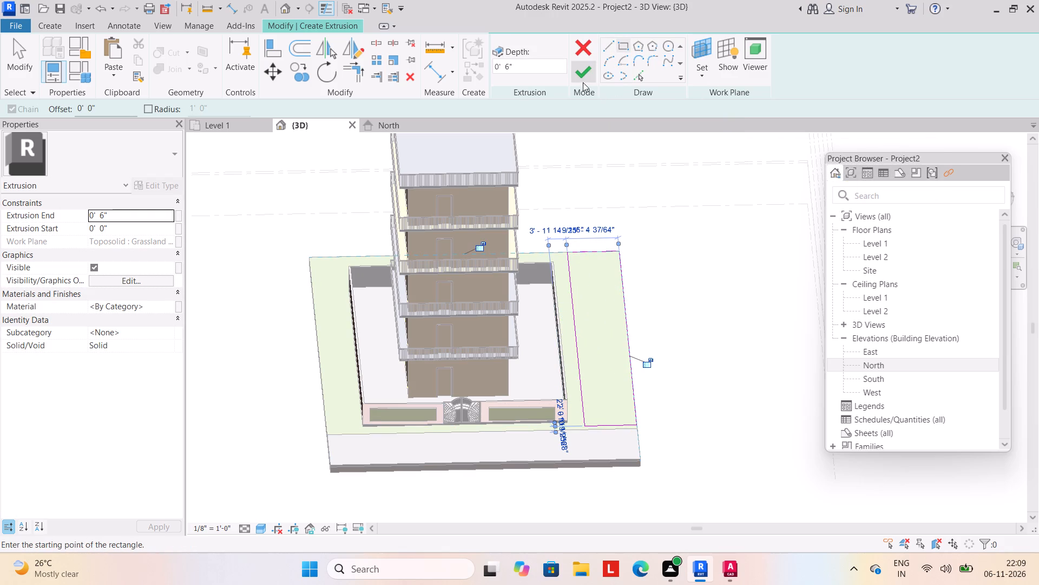
{"action": "left_click", "coordinate": [573, 69]}
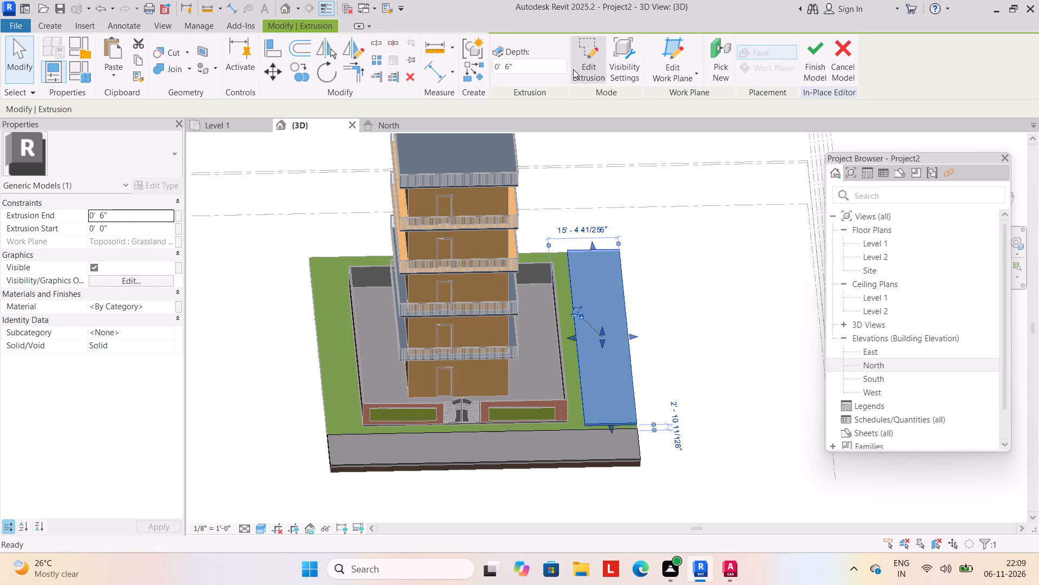
{"action": "left_click", "coordinate": [693, 323]}
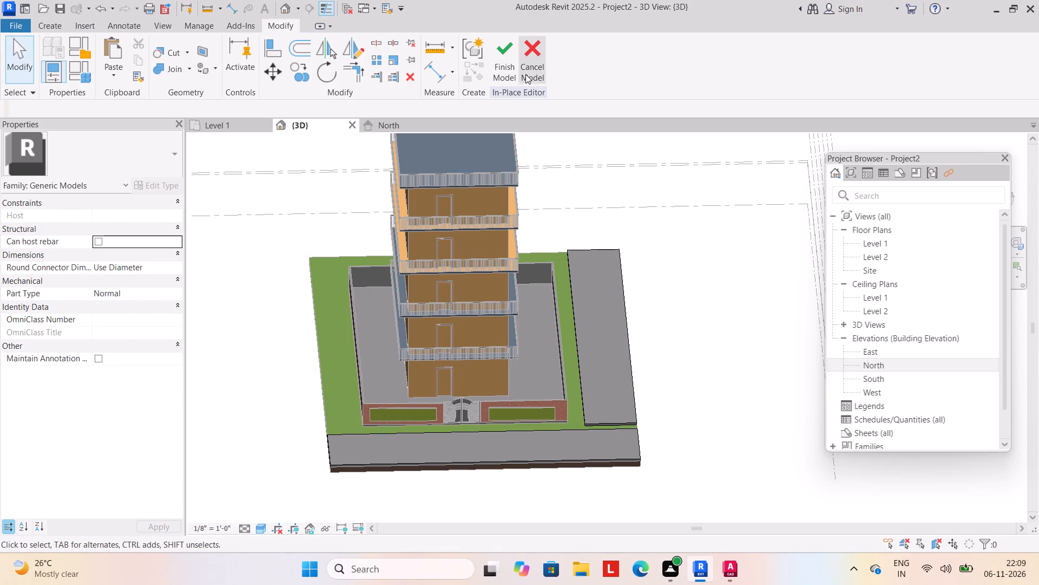
{"action": "left_click", "coordinate": [505, 69]}
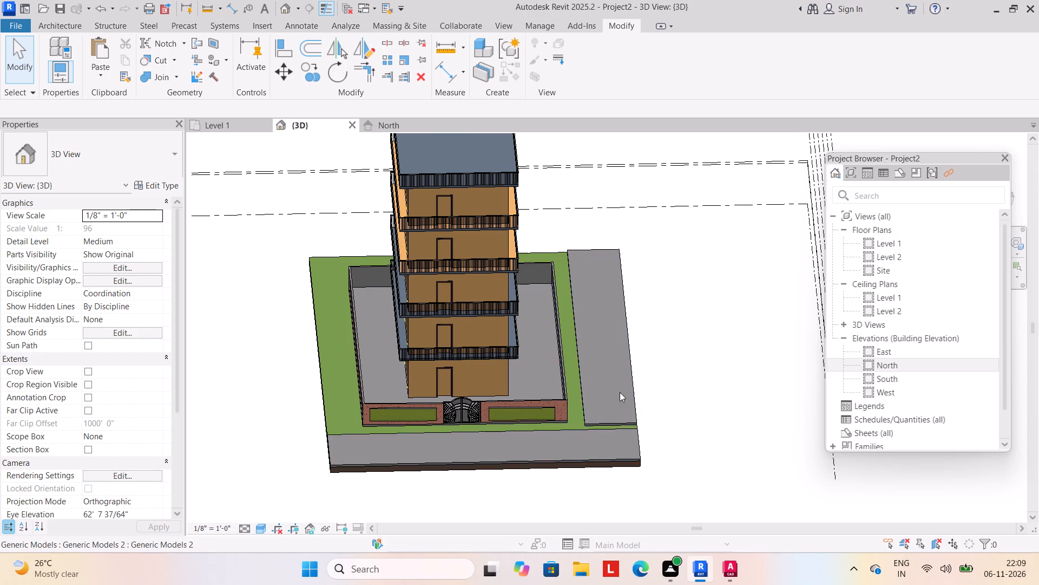
Examine the two new strips and the compound wall around the gate from several angles in 3D.
{"action": "scroll", "coordinate": [617, 394], "scroll_direction": "down", "scroll_amount": 1}
{"action": "left_click", "coordinate": [616, 415]}
{"action": "left_click", "coordinate": [611, 426]}
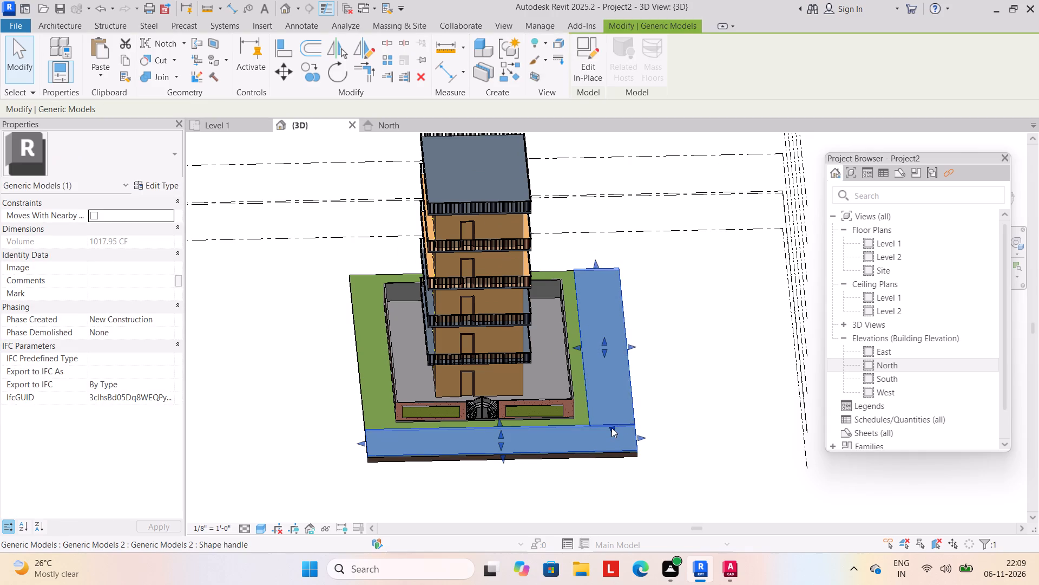
{"action": "left_click", "coordinate": [684, 382]}
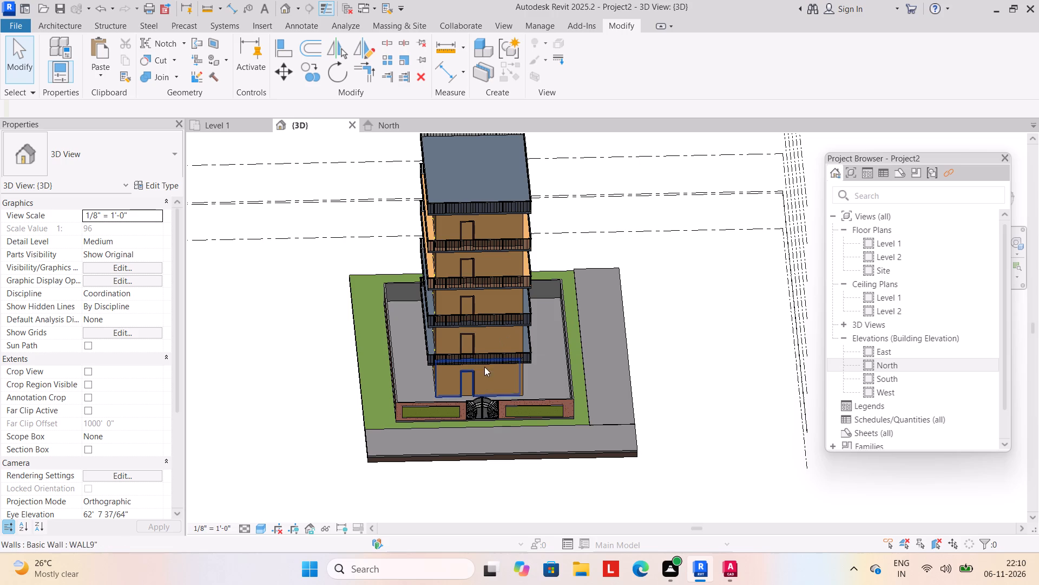
{"action": "middle_click_drag", "start_coordinate": [514, 421], "coordinate": [505, 427]}
{"action": "scroll", "coordinate": [463, 413], "scroll_direction": "up", "scroll_amount": 1}
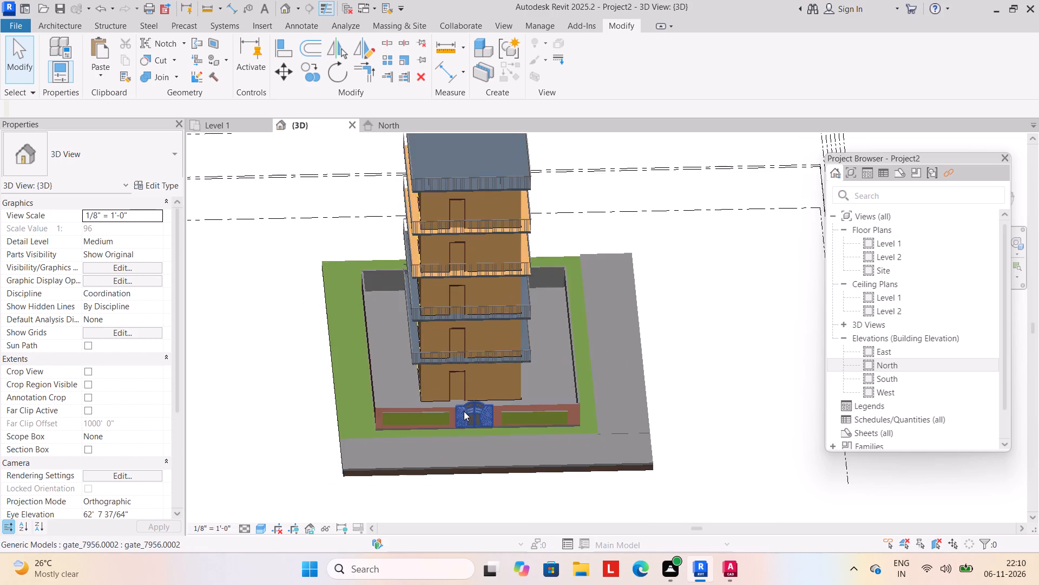
{"action": "scroll", "coordinate": [464, 411], "scroll_direction": "up", "scroll_amount": 1}
{"action": "middle_click_drag", "start_coordinate": [464, 411], "coordinate": [477, 393]}
{"action": "middle_click_drag", "start_coordinate": [595, 428], "coordinate": [504, 415], "text": "shift"}
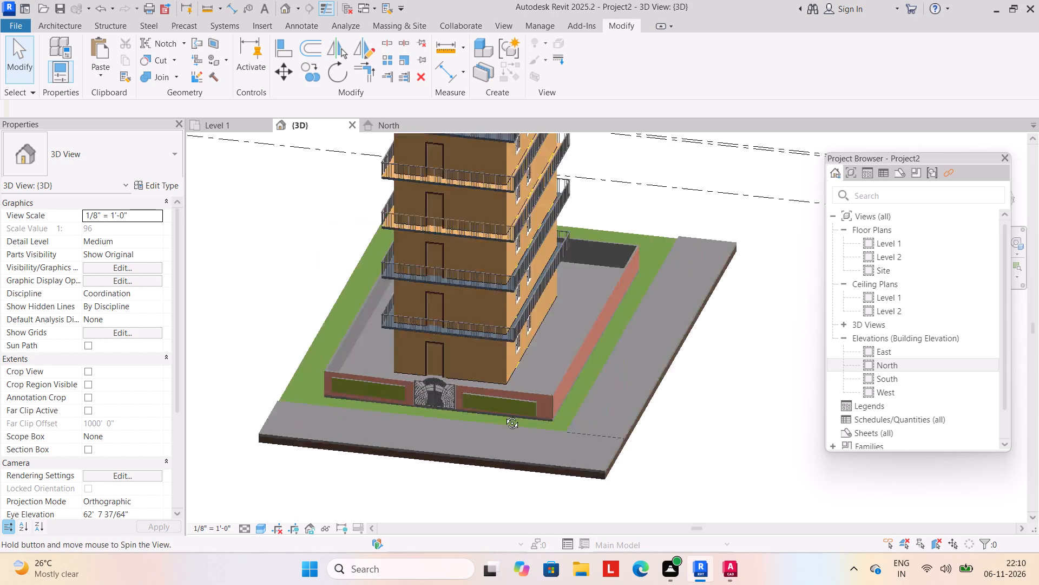
{"action": "middle_click_drag", "start_coordinate": [504, 415], "coordinate": [456, 390], "text": "shift"}
{"action": "middle_click_drag", "start_coordinate": [548, 370], "coordinate": [468, 386], "text": "shift"}
{"action": "middle_click_drag", "start_coordinate": [402, 394], "coordinate": [654, 380], "text": "shift"}
Edit the in-place compound wall panels and paint the left panel's top and outer end faces with Default Mass Exterior Wall.
{"action": "left_click", "coordinate": [617, 365]}
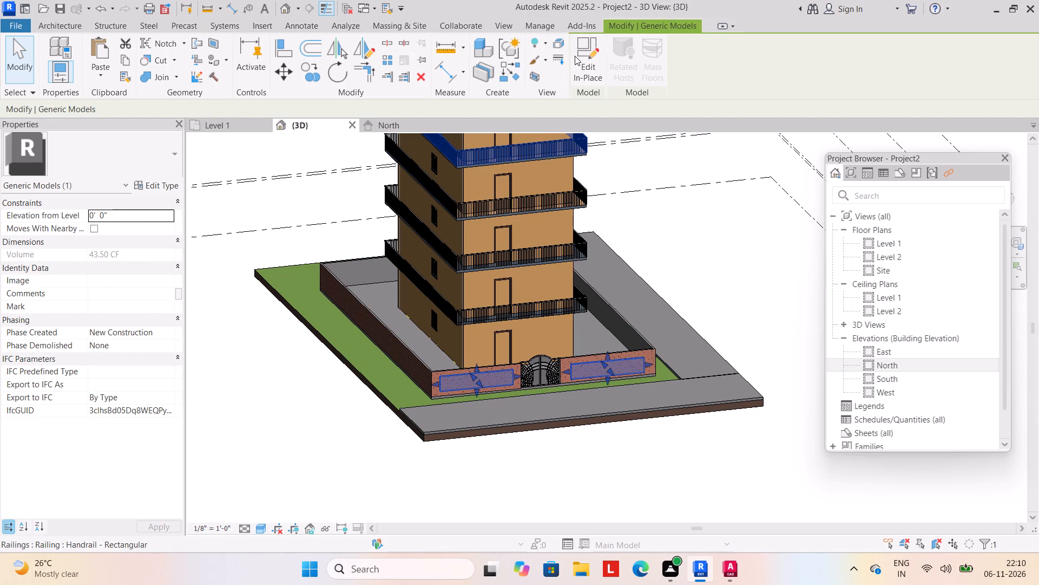
{"action": "left_click", "coordinate": [575, 56]}
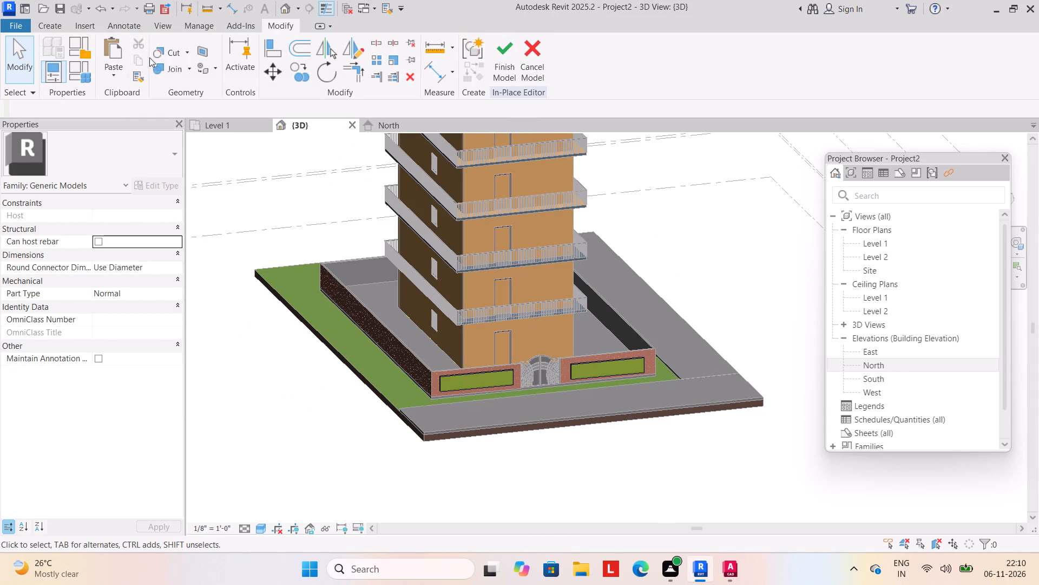
{"action": "left_click", "coordinate": [214, 66]}
{"action": "left_click", "coordinate": [218, 86]}
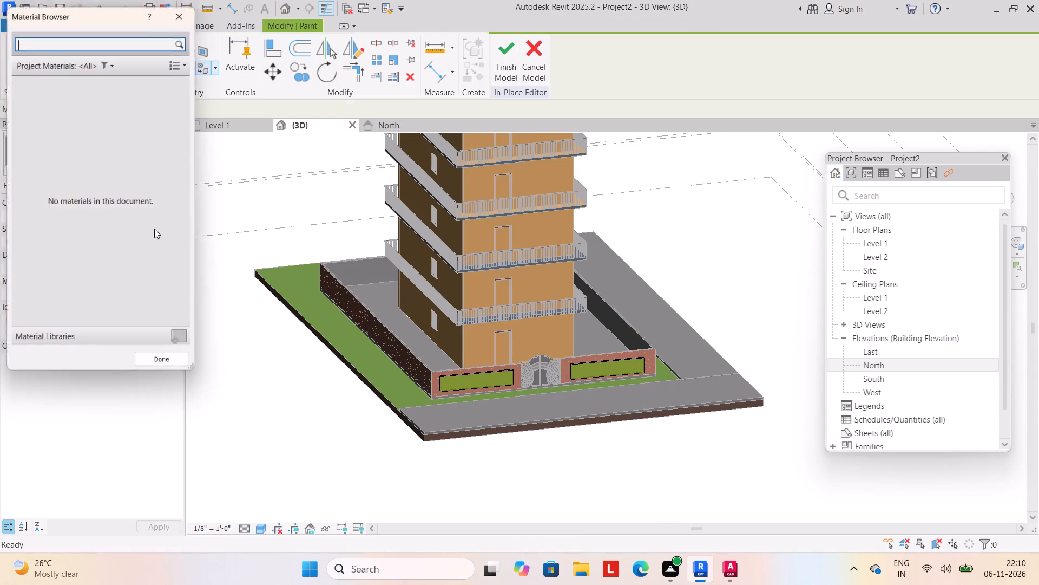
{"action": "scroll", "coordinate": [147, 214], "scroll_direction": "down", "scroll_amount": 1}
{"action": "scroll", "coordinate": [150, 204], "scroll_direction": "up", "scroll_amount": 1}
{"action": "left_click", "coordinate": [155, 190]}
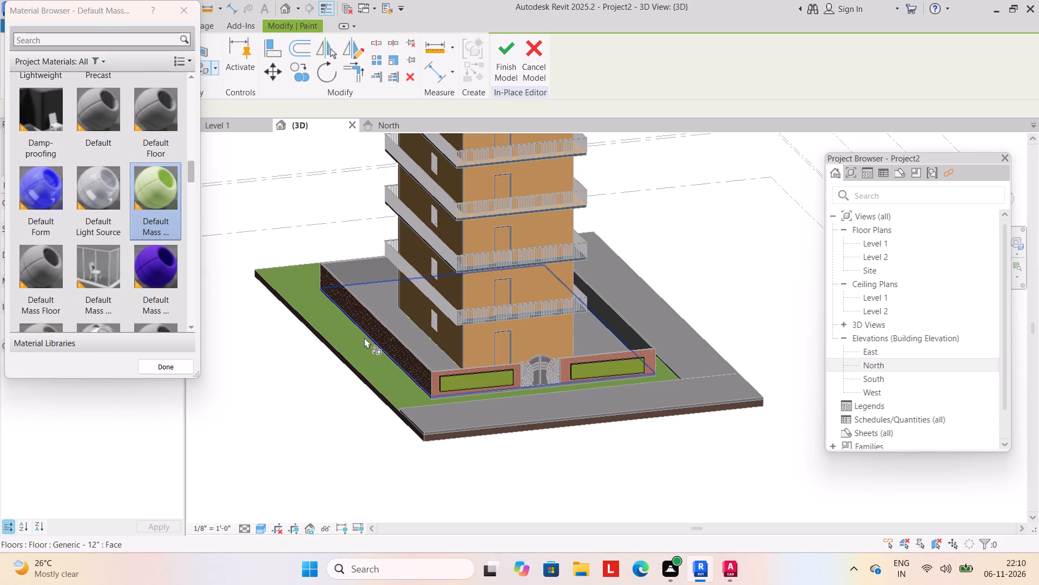
{"action": "scroll", "coordinate": [453, 389], "scroll_direction": "up", "scroll_amount": 11}
{"action": "scroll", "coordinate": [458, 350], "scroll_direction": "up", "scroll_amount": 12}
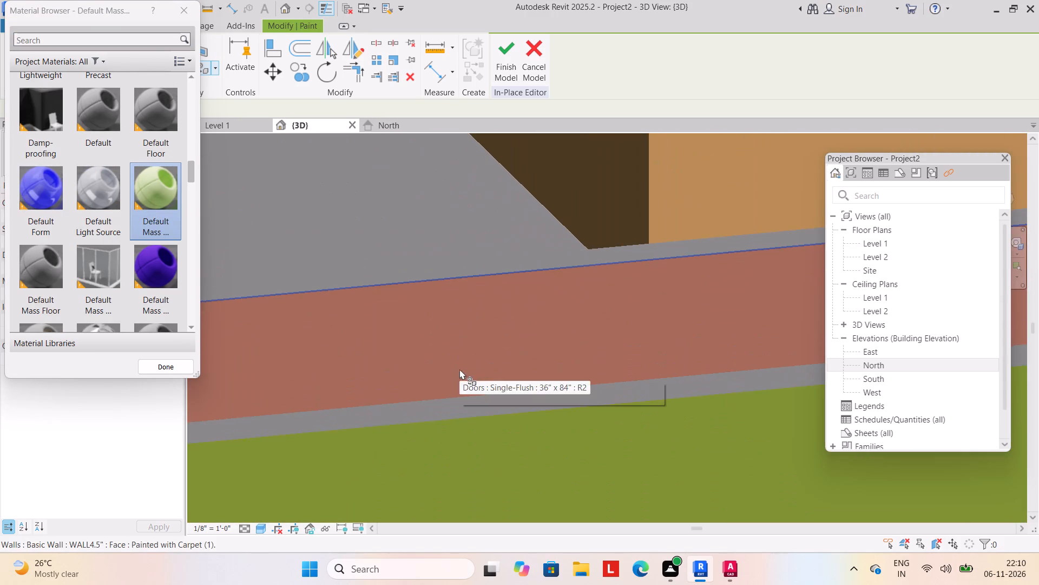
{"action": "left_click", "coordinate": [455, 396]}
{"action": "left_click_drag", "start_coordinate": [453, 400], "coordinate": [452, 405]}
{"action": "left_click", "coordinate": [452, 408]}
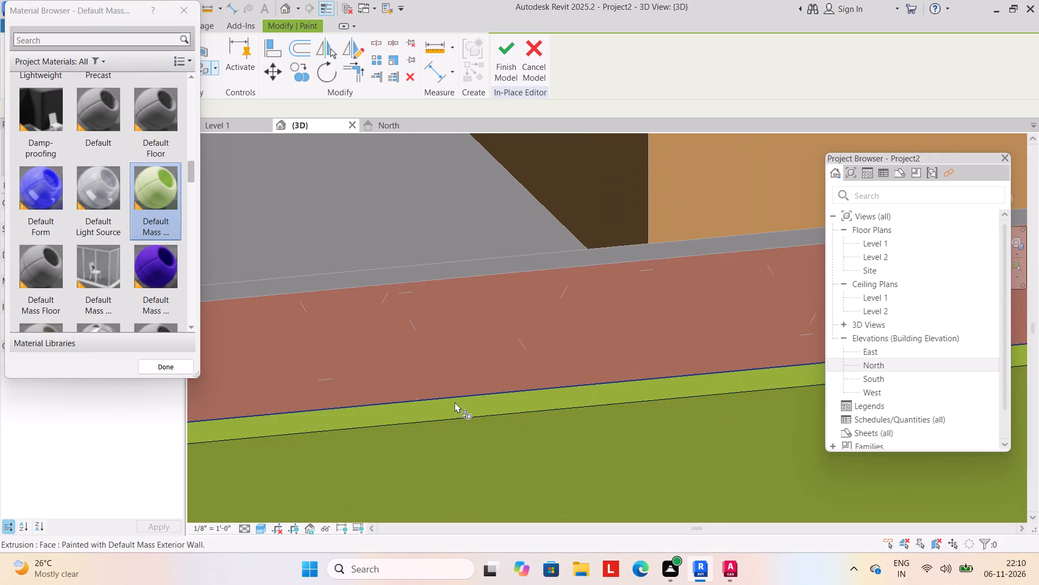
{"action": "scroll", "coordinate": [453, 405], "scroll_direction": "down", "scroll_amount": 11}
{"action": "scroll", "coordinate": [416, 432], "scroll_direction": "down", "scroll_amount": 1}
{"action": "scroll", "coordinate": [370, 447], "scroll_direction": "up", "scroll_amount": 8}
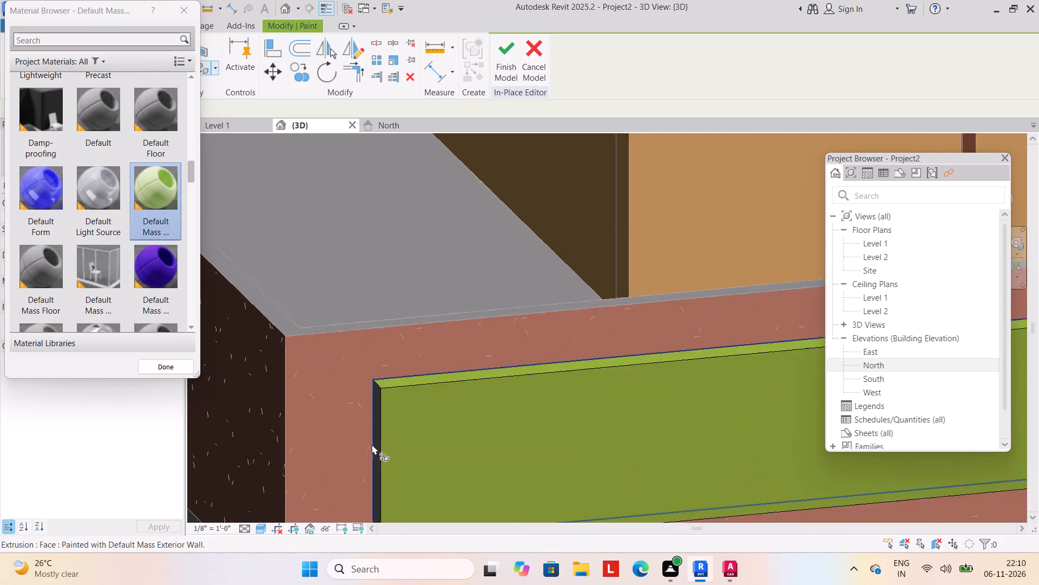
{"action": "scroll", "coordinate": [372, 444], "scroll_direction": "up", "scroll_amount": 11}
{"action": "left_click", "coordinate": [397, 413]}
{"action": "scroll", "coordinate": [398, 410], "scroll_direction": "down", "scroll_amount": 12}
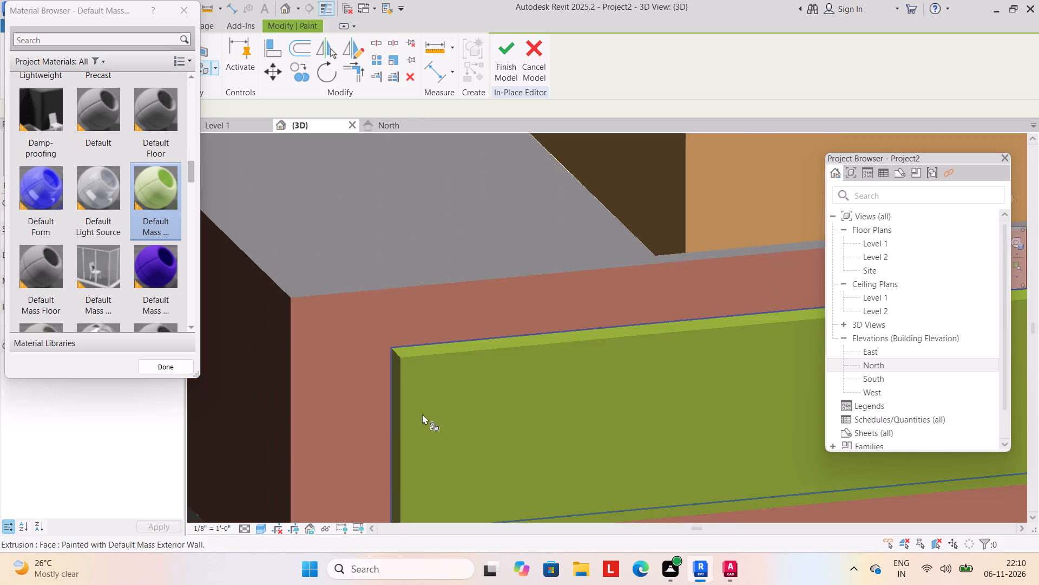
Paint the top and gate-side end faces of the panel right of the gate with Default Mass Exterior Wall, and finish the in-place model.
{"action": "scroll", "coordinate": [467, 422], "scroll_direction": "down", "scroll_amount": 2}
{"action": "middle_click_drag", "start_coordinate": [471, 422], "coordinate": [165, 306]}
{"action": "scroll", "coordinate": [552, 298], "scroll_direction": "down", "scroll_amount": 3}
{"action": "middle_click_drag", "start_coordinate": [586, 298], "coordinate": [348, 335]}
{"action": "scroll", "coordinate": [566, 306], "scroll_direction": "up", "scroll_amount": 1}
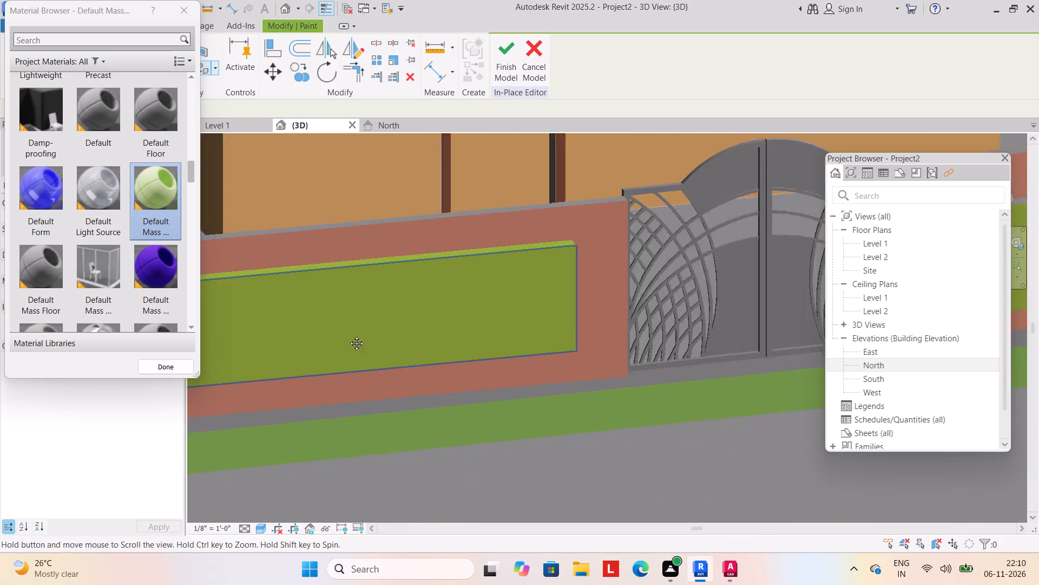
{"action": "middle_click_drag", "start_coordinate": [348, 335], "coordinate": [343, 337]}
{"action": "scroll", "coordinate": [534, 323], "scroll_direction": "down", "scroll_amount": 4}
{"action": "middle_click_drag", "start_coordinate": [542, 329], "coordinate": [382, 339]}
{"action": "scroll", "coordinate": [529, 333], "scroll_direction": "up", "scroll_amount": 1}
{"action": "scroll", "coordinate": [665, 266], "scroll_direction": "up", "scroll_amount": 10}
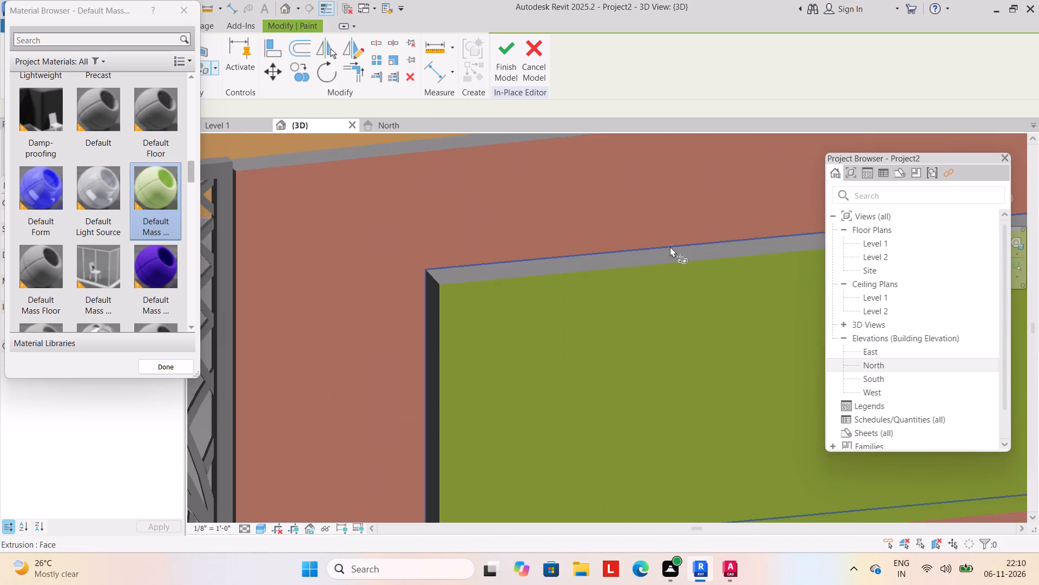
{"action": "scroll", "coordinate": [670, 250], "scroll_direction": "up", "scroll_amount": 5}
{"action": "left_click", "coordinate": [667, 260]}
{"action": "scroll", "coordinate": [626, 322], "scroll_direction": "down", "scroll_amount": 5}
{"action": "middle_click_drag", "start_coordinate": [482, 363], "coordinate": [498, 209]}
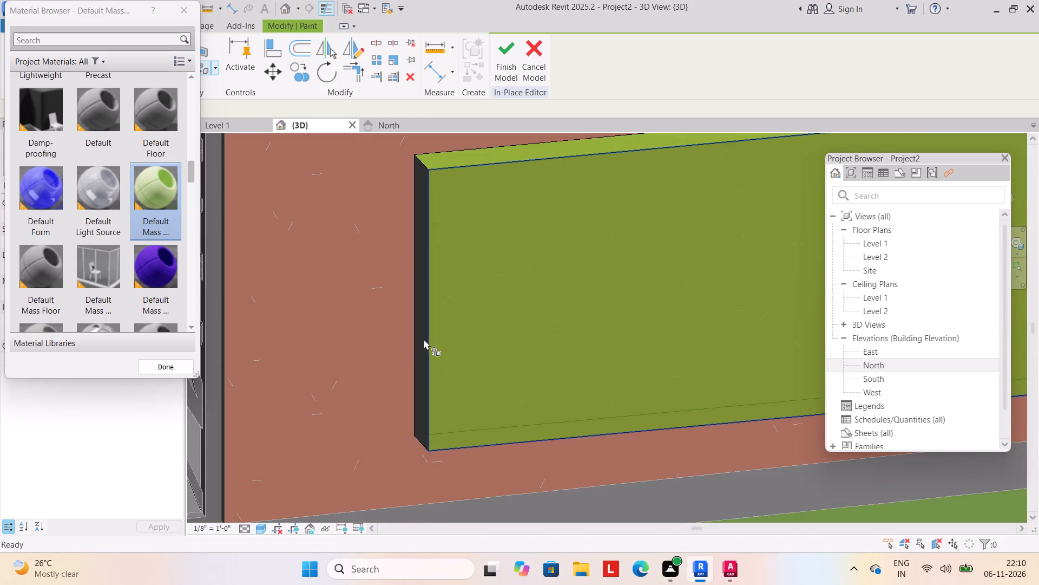
{"action": "scroll", "coordinate": [423, 342], "scroll_direction": "up", "scroll_amount": 6}
{"action": "left_click", "coordinate": [425, 331]}
{"action": "scroll", "coordinate": [429, 328], "scroll_direction": "down", "scroll_amount": 13}
{"action": "scroll", "coordinate": [511, 353], "scroll_direction": "down", "scroll_amount": 4}
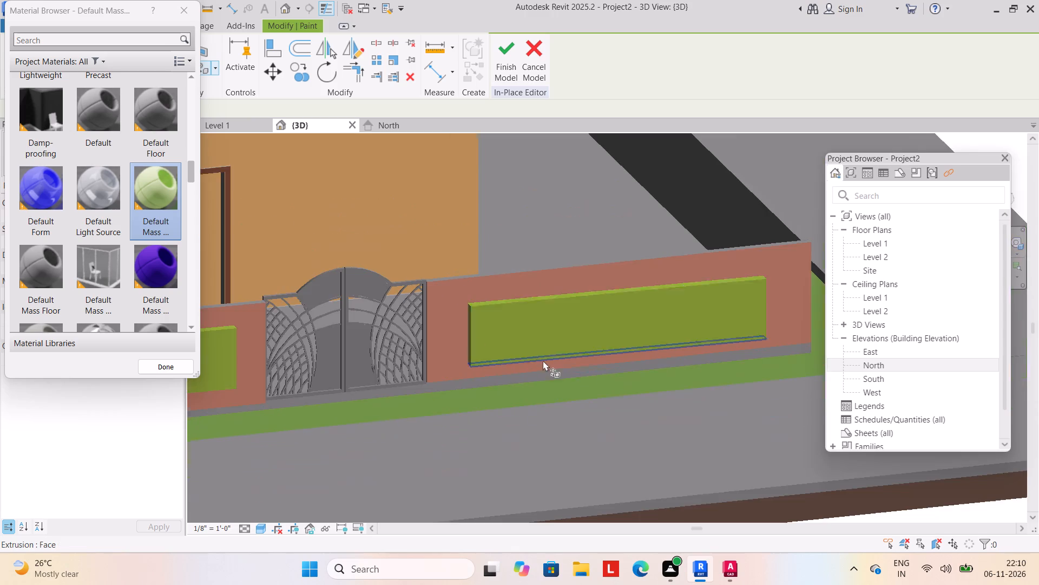
{"action": "middle_click_drag", "start_coordinate": [544, 357], "coordinate": [394, 359]}
{"action": "scroll", "coordinate": [565, 290], "scroll_direction": "up", "scroll_amount": 6}
{"action": "scroll", "coordinate": [581, 304], "scroll_direction": "down", "scroll_amount": 9}
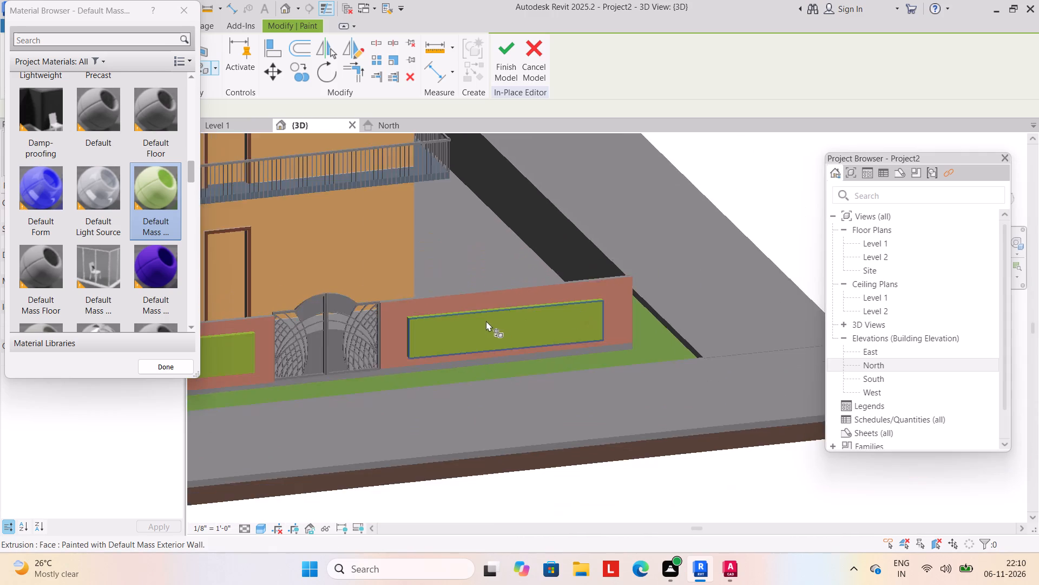
{"action": "scroll", "coordinate": [486, 321], "scroll_direction": "down", "scroll_amount": 3}
{"action": "middle_click_drag", "start_coordinate": [482, 321], "coordinate": [535, 372]}
{"action": "left_click", "coordinate": [504, 60]}
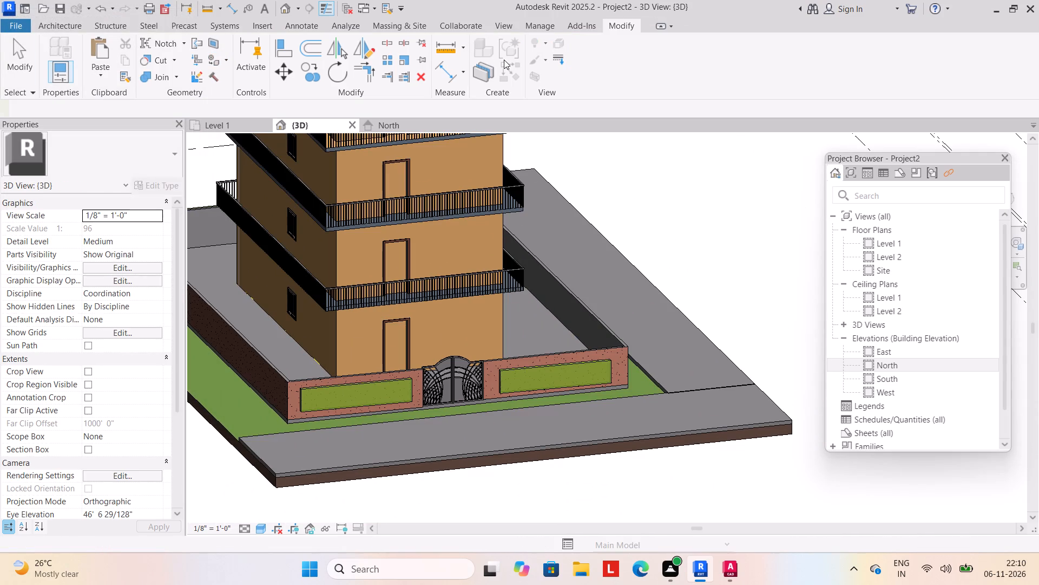
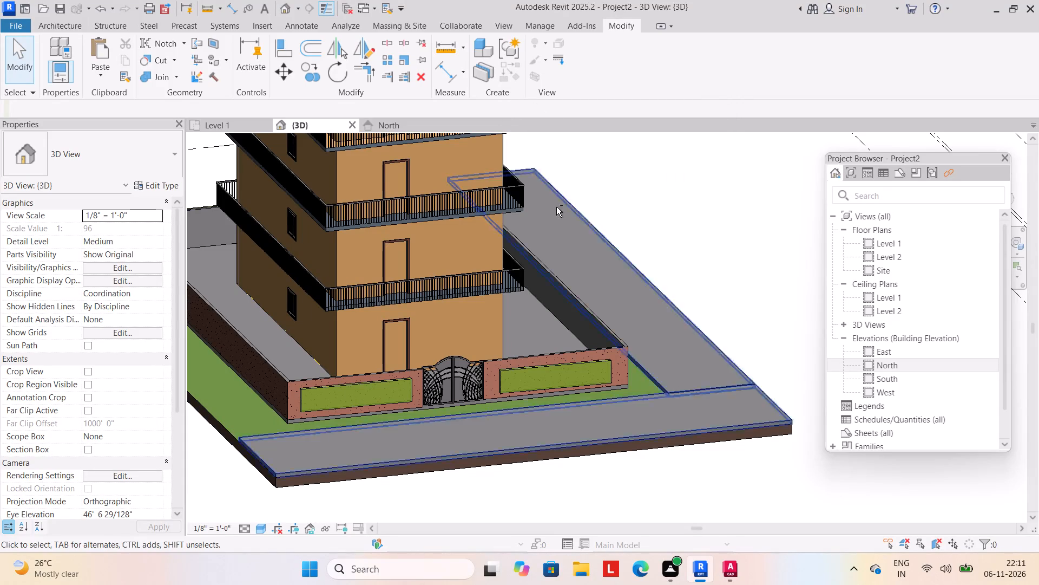
Start a new in-place component in the Generic Models category, keeping the default name, with the right-hand compound wall in view.
{"action": "middle_click_drag", "start_coordinate": [551, 216], "coordinate": [385, 231], "text": "shift"}
{"action": "middle_click_drag", "start_coordinate": [358, 285], "coordinate": [463, 187]}
{"action": "middle_click_drag", "start_coordinate": [327, 315], "coordinate": [302, 311], "text": "shift"}
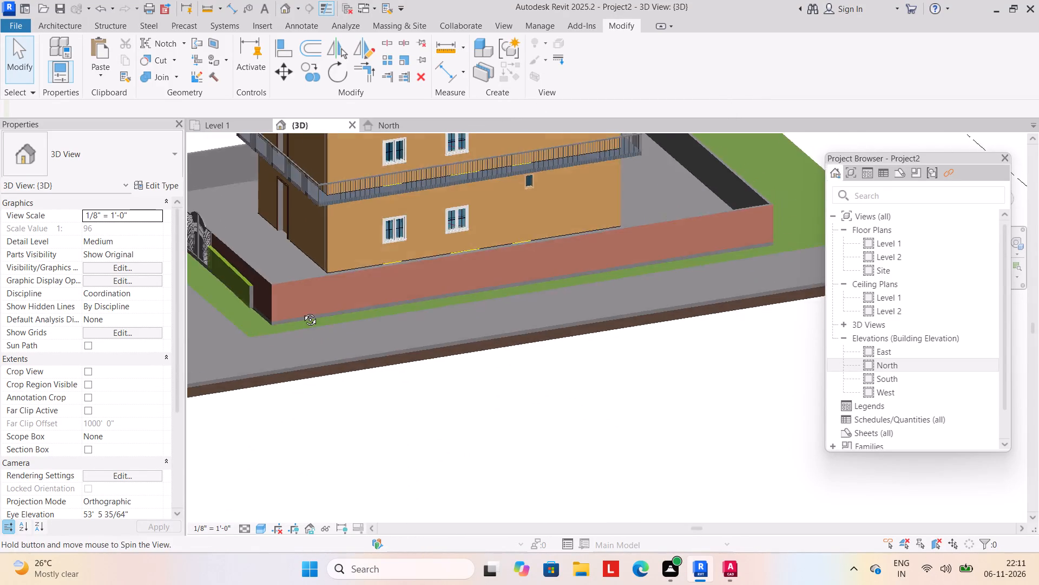
{"action": "middle_click_drag", "start_coordinate": [302, 311], "coordinate": [297, 307], "text": "shift"}
{"action": "middle_click_drag", "start_coordinate": [362, 307], "coordinate": [364, 287], "text": "shift"}
{"action": "scroll", "coordinate": [358, 295], "scroll_direction": "up", "scroll_amount": 1, "text": "shift"}
{"action": "middle_click_drag", "start_coordinate": [417, 267], "coordinate": [442, 309]}
{"action": "middle_click_drag", "start_coordinate": [463, 315], "coordinate": [455, 315], "text": "shift"}
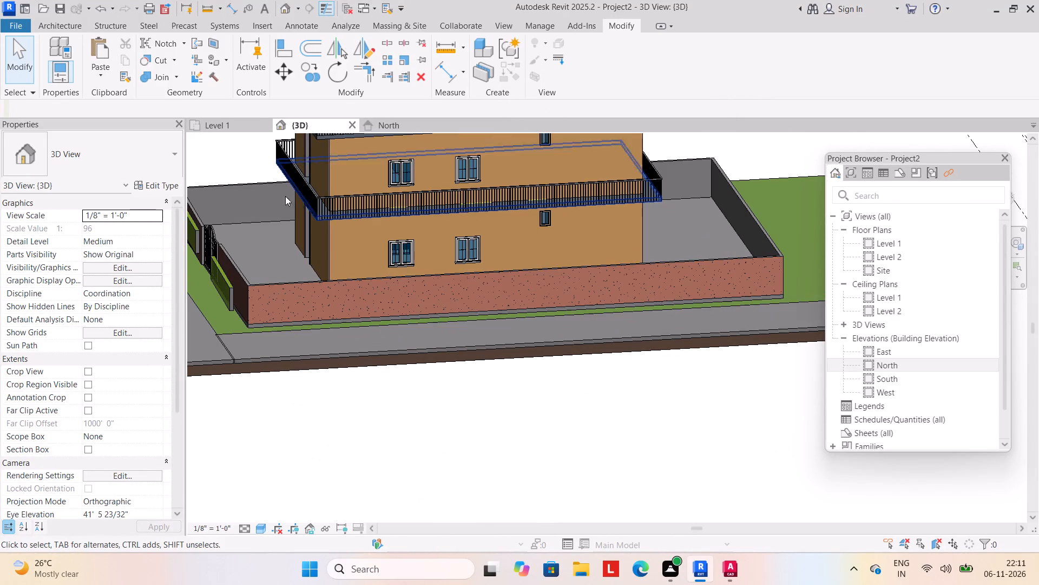
{"action": "left_click", "coordinate": [70, 26]}
{"action": "left_click", "coordinate": [155, 79]}
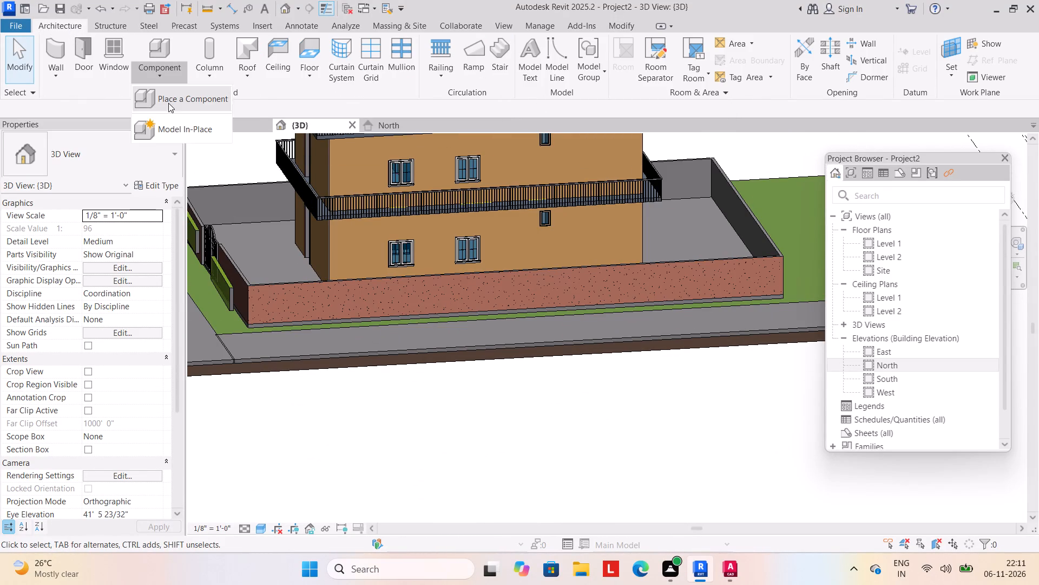
{"action": "left_click", "coordinate": [173, 122]}
{"action": "scroll", "coordinate": [408, 240], "scroll_direction": "down", "scroll_amount": 4}
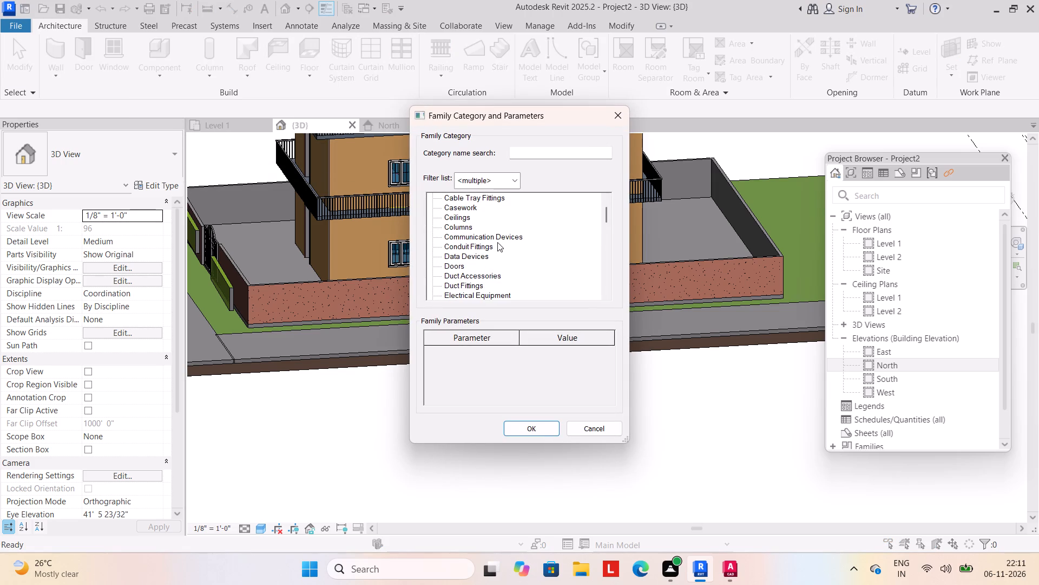
{"action": "scroll", "coordinate": [497, 245], "scroll_direction": "down", "scroll_amount": 4}
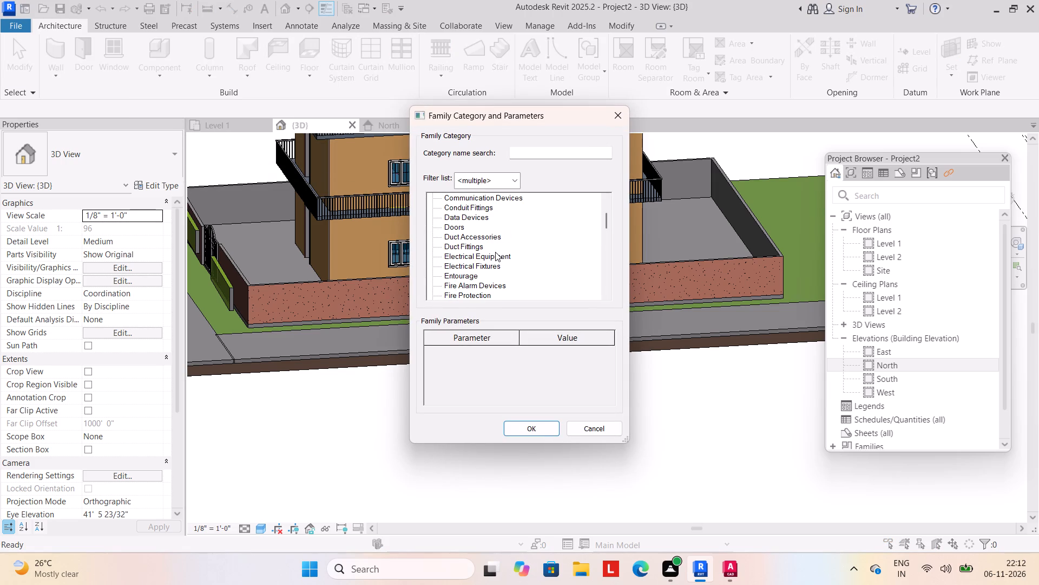
{"action": "scroll", "coordinate": [498, 268], "scroll_direction": "down", "scroll_amount": 8}
{"action": "left_click", "coordinate": [498, 270]}
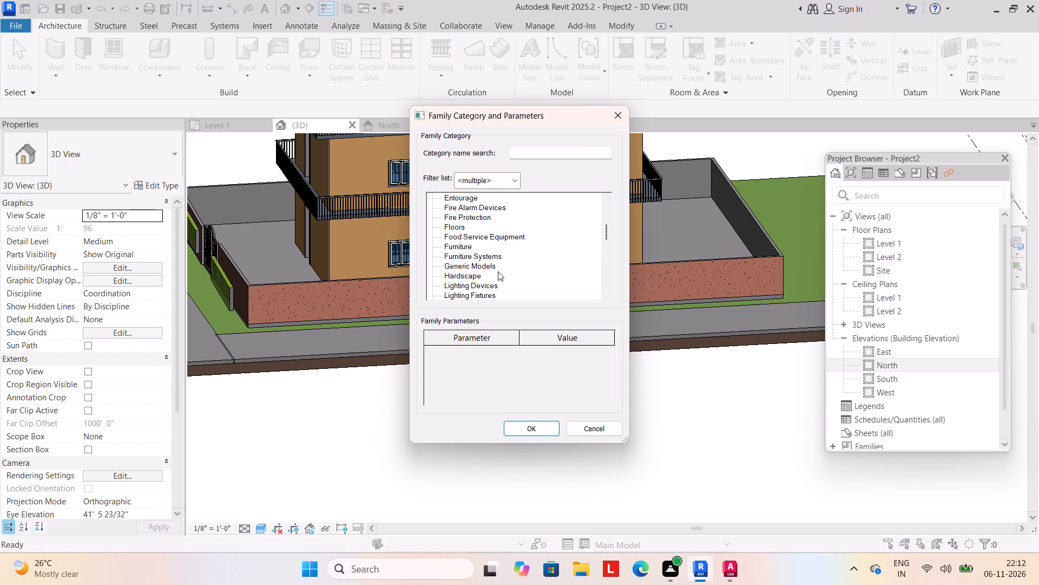
{"action": "left_click", "coordinate": [491, 266]}
{"action": "left_click", "coordinate": [522, 430]}
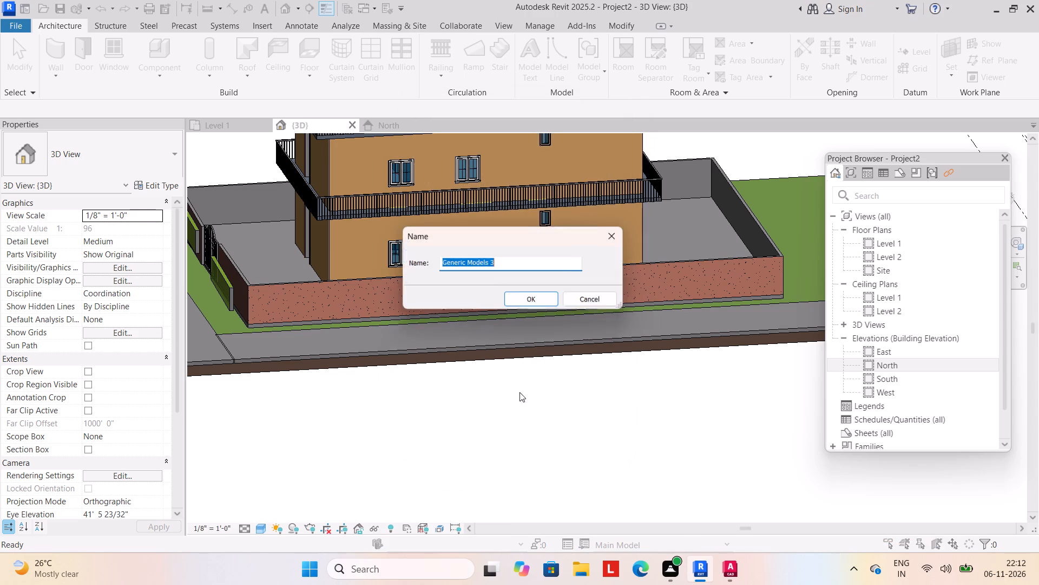
{"action": "left_click", "coordinate": [522, 303]}
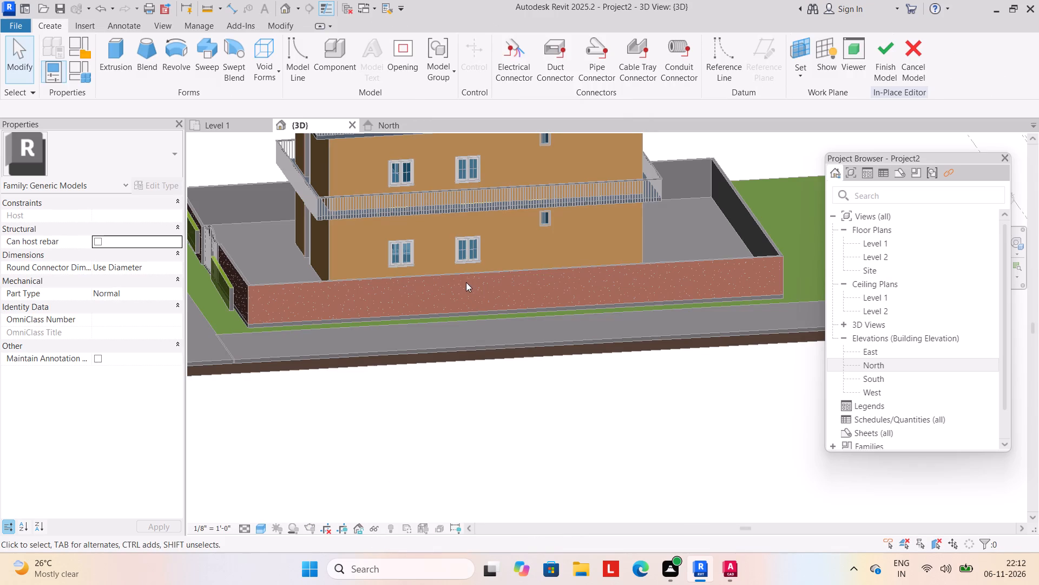
Start an extrusion on the right-hand compound wall's outer face and sketch a six-sided inscribed polygon, about 2'-0" radius, near the gate-side end.
{"action": "left_click", "coordinate": [116, 49]}
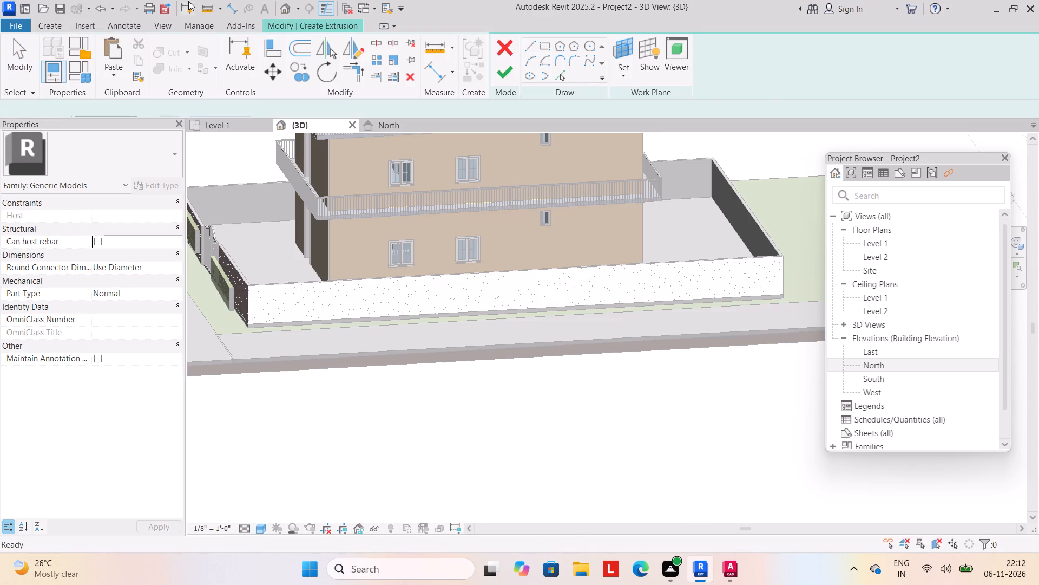
{"action": "left_click", "coordinate": [703, 78]}
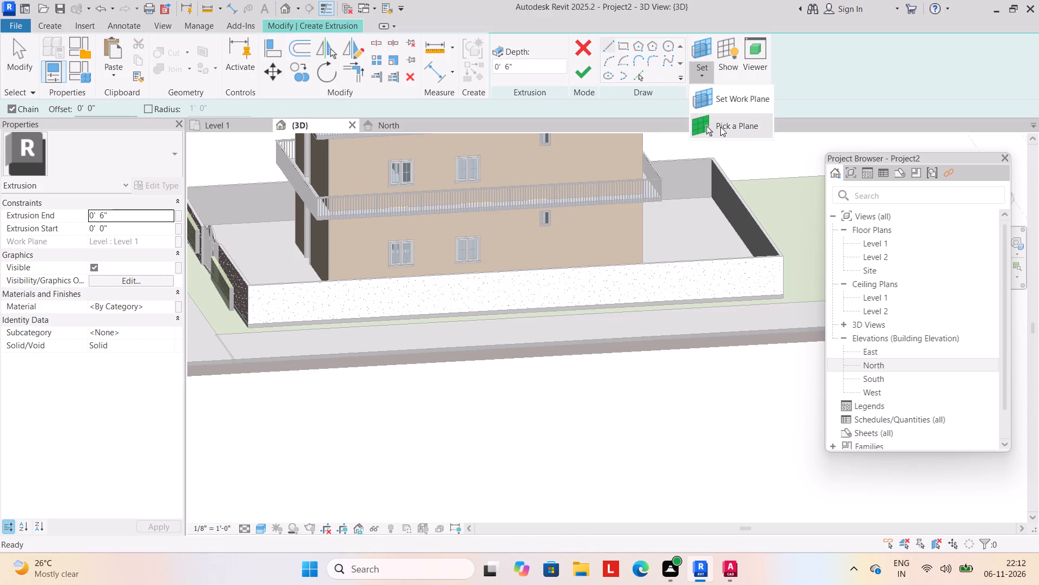
{"action": "left_click", "coordinate": [720, 127]}
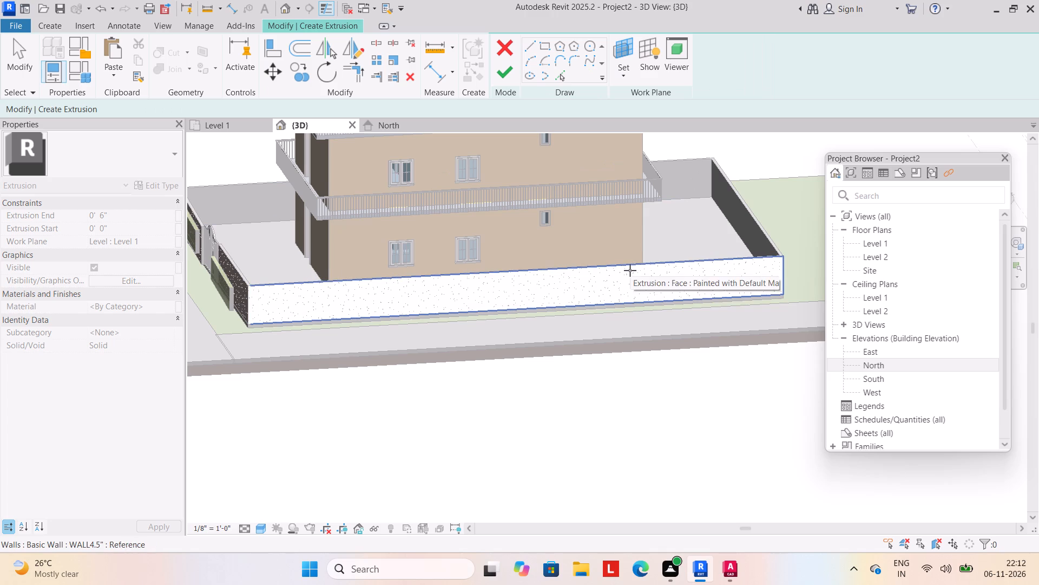
{"action": "left_click", "coordinate": [630, 270]}
{"action": "left_click", "coordinate": [639, 46]}
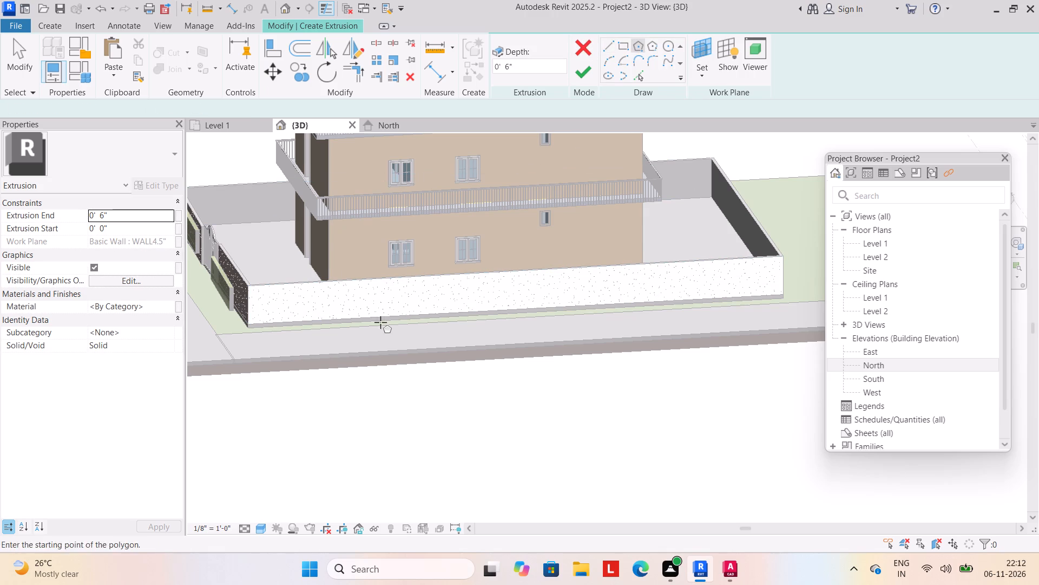
{"action": "scroll", "coordinate": [311, 322], "scroll_direction": "up", "scroll_amount": 4}
{"action": "left_click", "coordinate": [268, 289]}
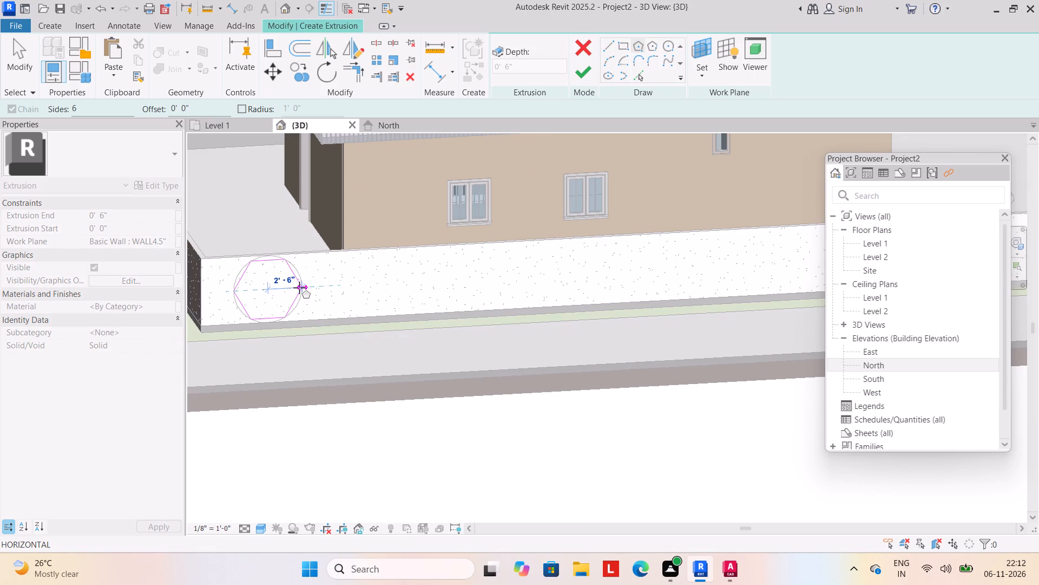
{"action": "left_click", "coordinate": [295, 288]}
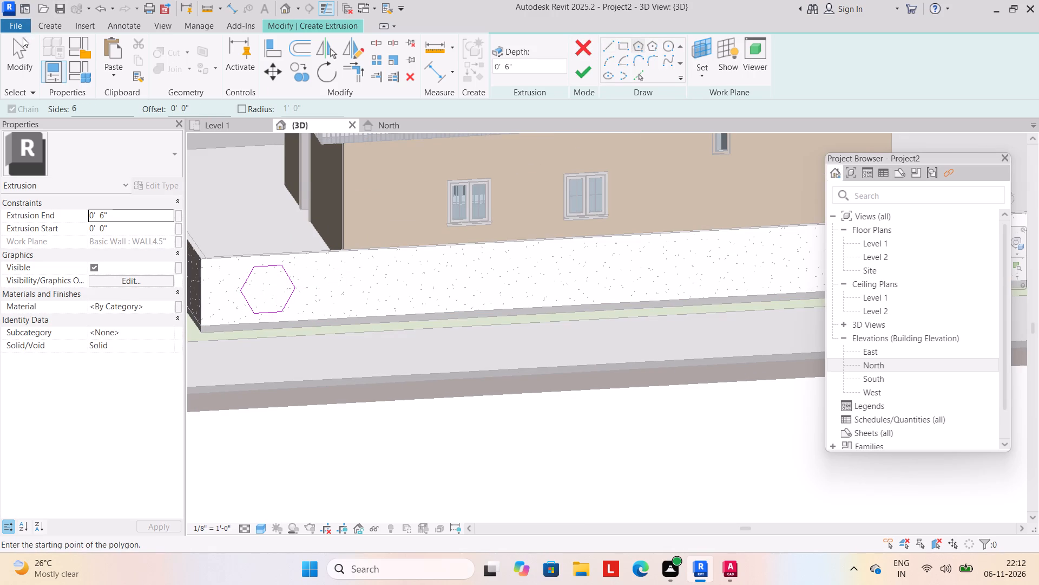
Select all six lines of the hexagon sketch on the compound wall.
{"action": "left_click", "coordinate": [21, 42]}
{"action": "left_click_drag", "start_coordinate": [214, 263], "coordinate": [330, 333]}
{"action": "scroll", "coordinate": [340, 327], "scroll_direction": "down", "scroll_amount": 3}
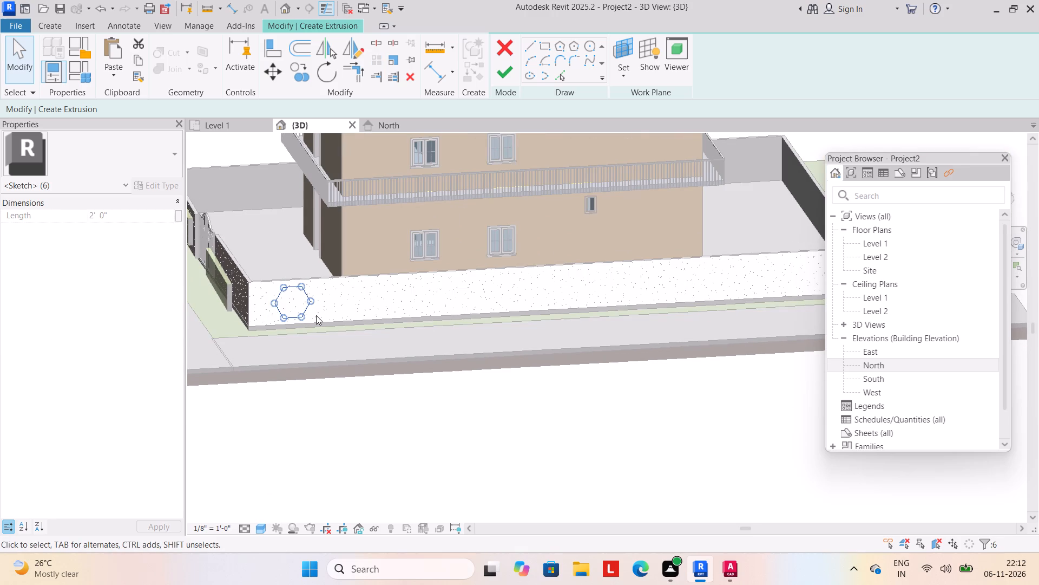
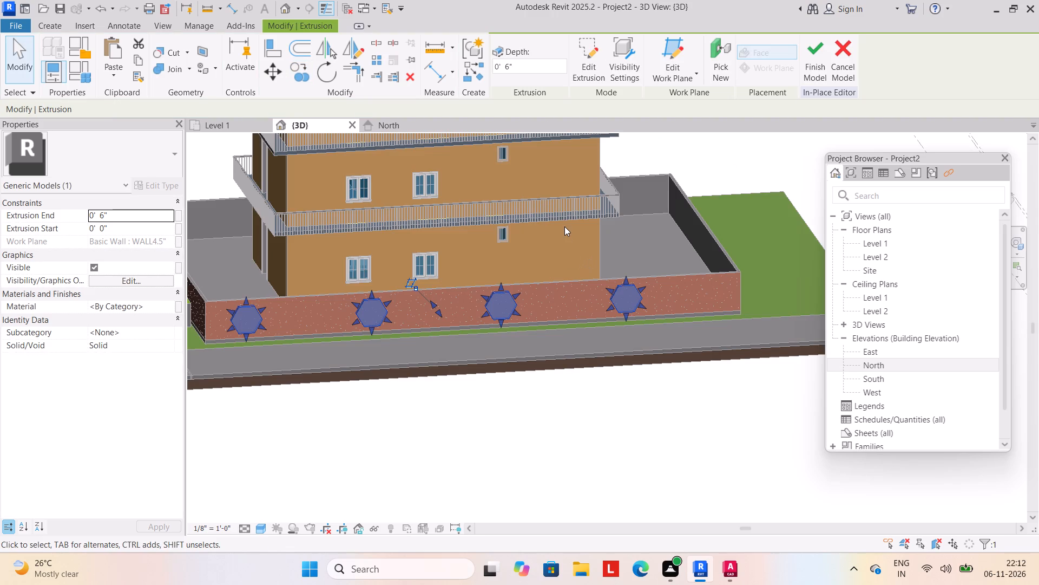
Nudge the row of four hexagon extrusions along the compound wall away from the gate end, and finish the in-place model.
{"action": "key", "text": "Right"}
{"action": "key", "text": "Right"}
{"action": "key", "text": "Right"}
{"action": "key", "text": "Right"}
{"action": "key", "text": "Right"}
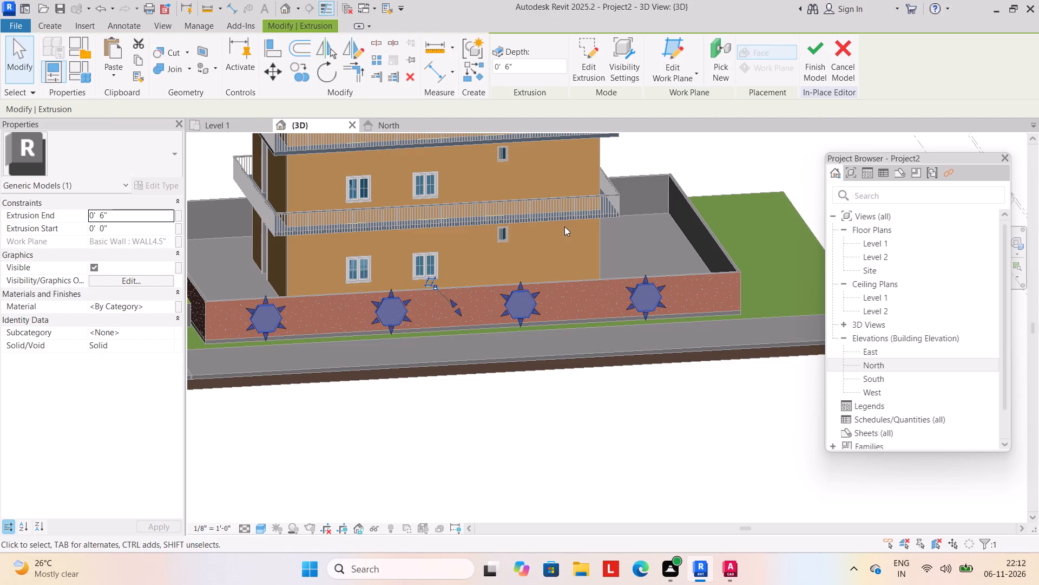
{"action": "key", "text": "Right"}
{"action": "key", "text": "Right"}
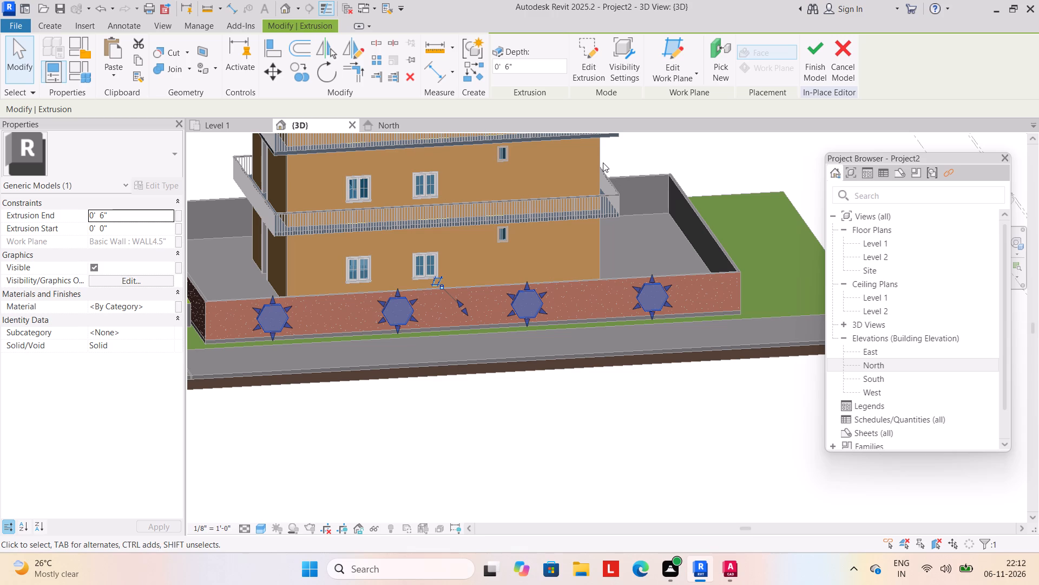
{"action": "left_click", "coordinate": [818, 63]}
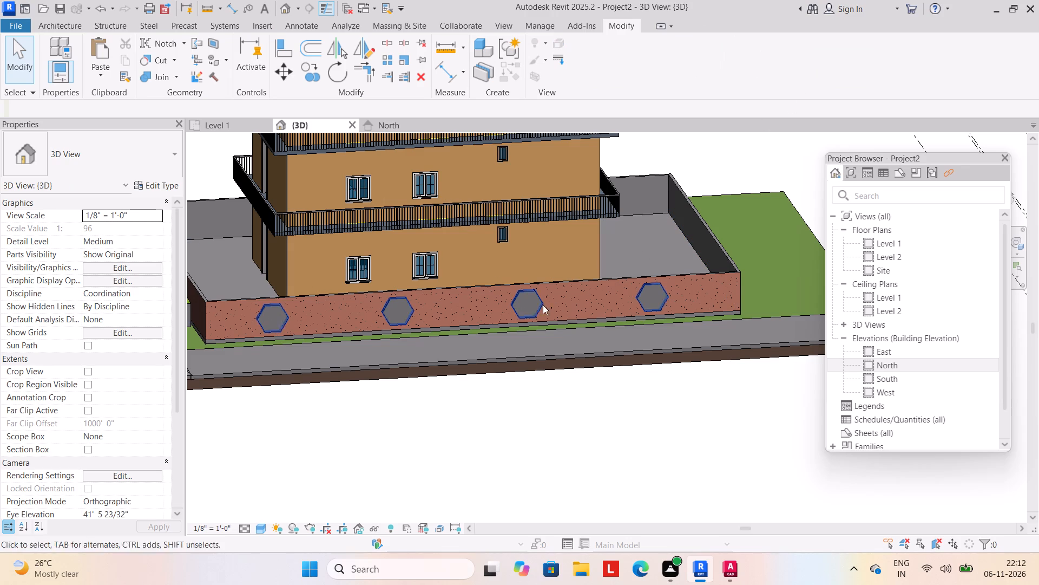
Reopen the hexagon component for in-place editing, paint the front faces with the Door - Frame material, and finish the model.
{"action": "left_click_drag", "start_coordinate": [534, 305], "coordinate": [534, 299]}
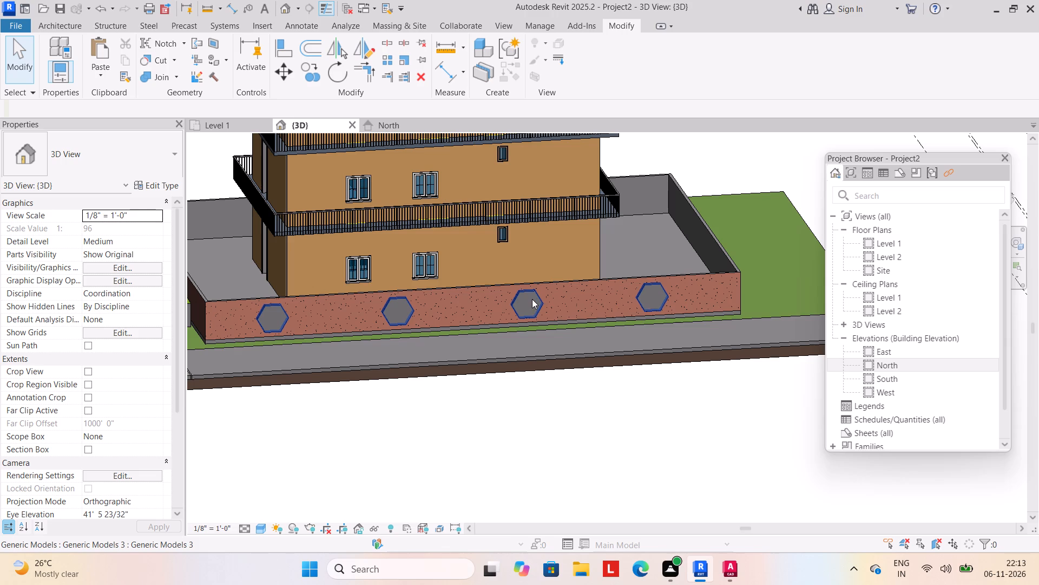
{"action": "left_click", "coordinate": [532, 299]}
{"action": "left_click", "coordinate": [532, 293]}
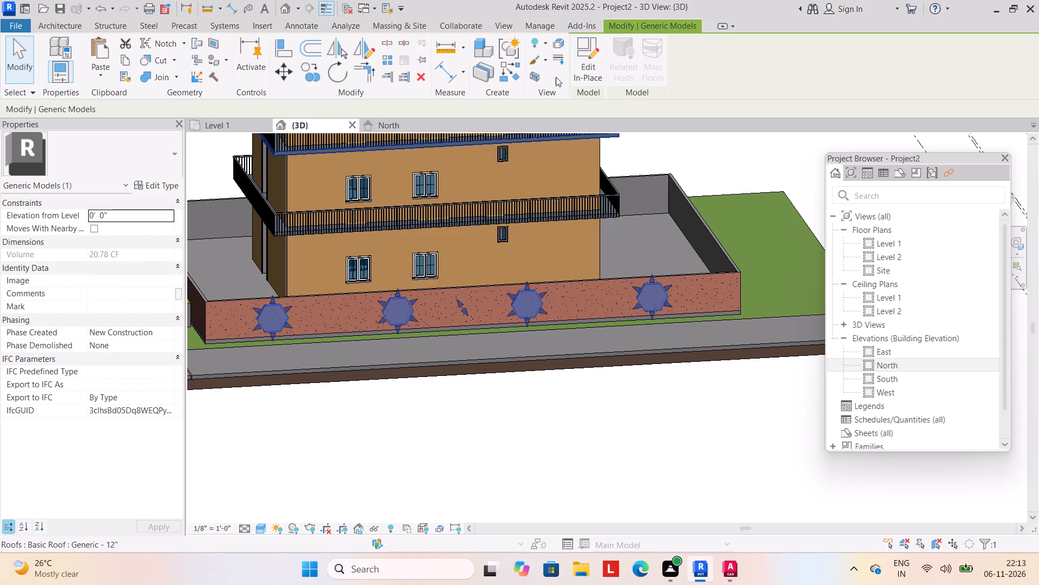
{"action": "left_click", "coordinate": [576, 74]}
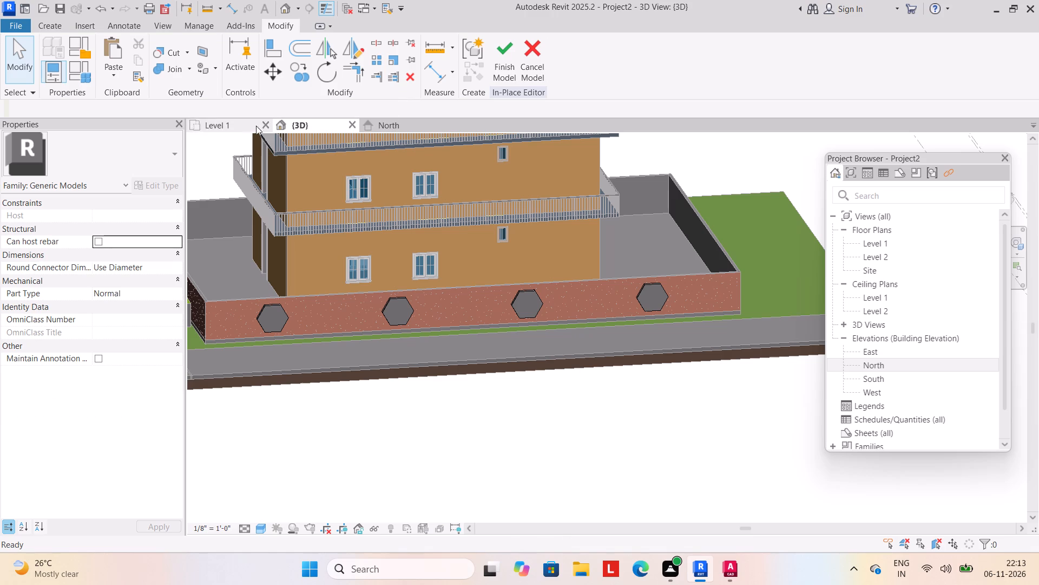
{"action": "left_click", "coordinate": [214, 70]}
{"action": "left_click", "coordinate": [216, 86]}
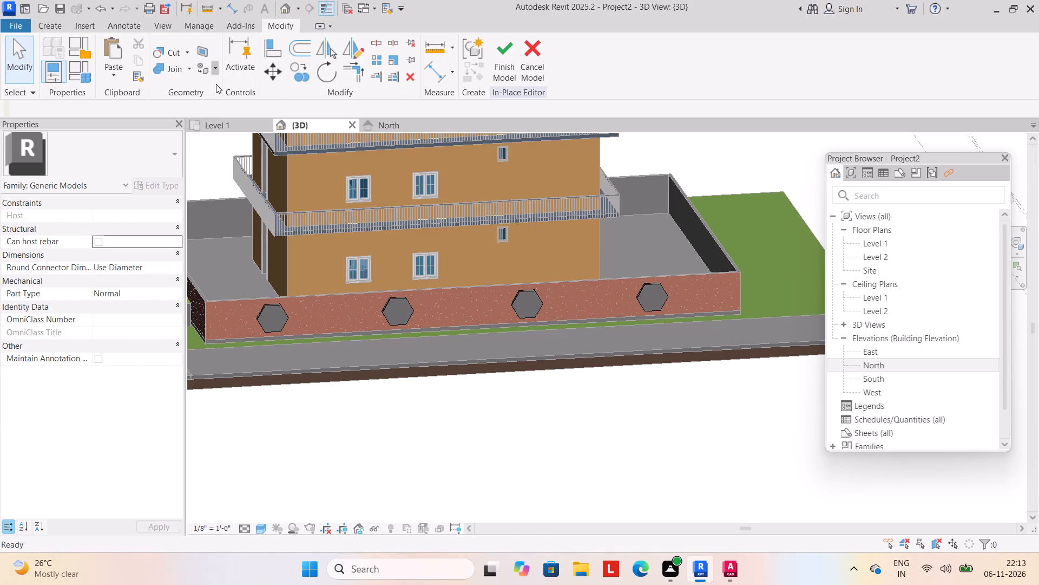
{"action": "scroll", "coordinate": [153, 209], "scroll_direction": "down", "scroll_amount": 9}
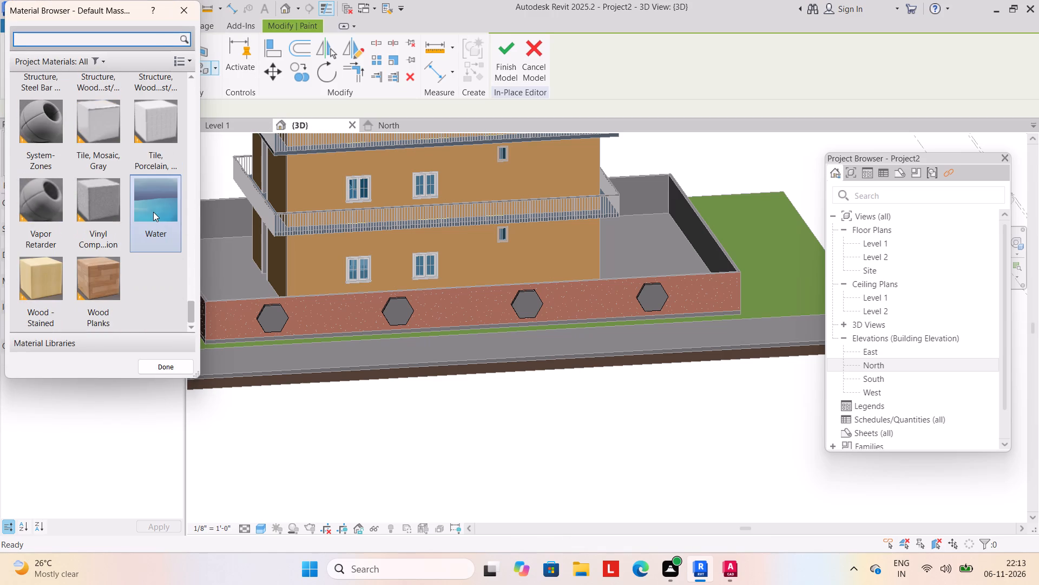
{"action": "scroll", "coordinate": [153, 212], "scroll_direction": "down", "scroll_amount": 4}
{"action": "scroll", "coordinate": [153, 212], "scroll_direction": "up", "scroll_amount": 10}
{"action": "scroll", "coordinate": [153, 212], "scroll_direction": "down", "scroll_amount": 1}
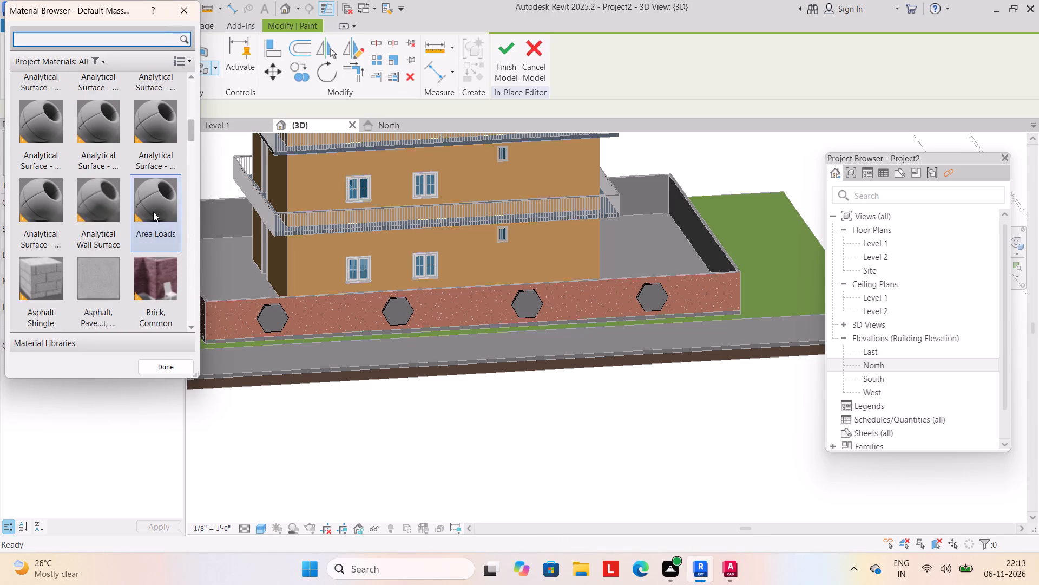
{"action": "scroll", "coordinate": [153, 212], "scroll_direction": "down", "scroll_amount": 4}
{"action": "scroll", "coordinate": [111, 171], "scroll_direction": "down", "scroll_amount": 3}
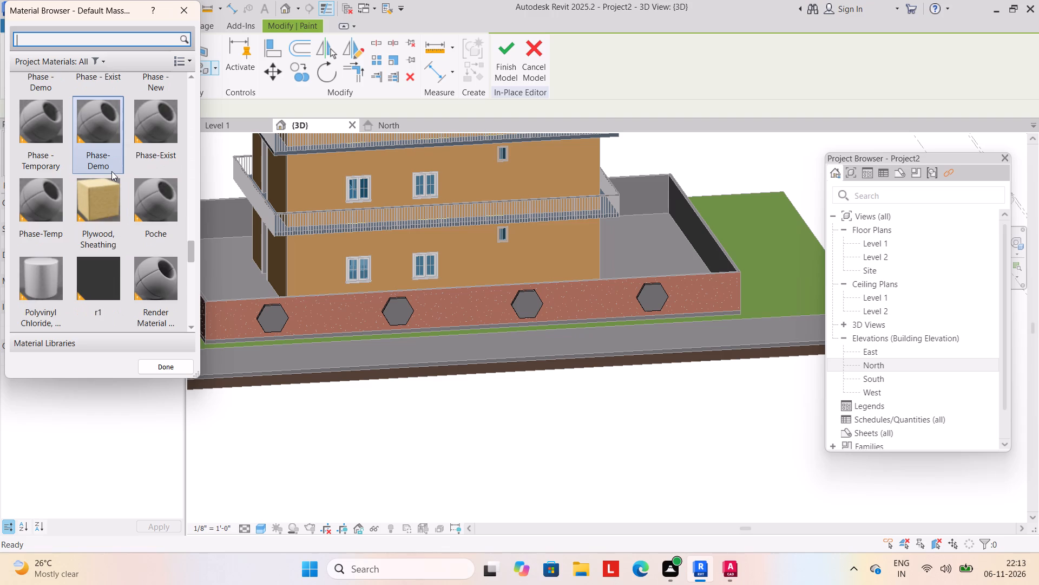
{"action": "scroll", "coordinate": [111, 171], "scroll_direction": "up", "scroll_amount": 4}
{"action": "left_click", "coordinate": [96, 262]}
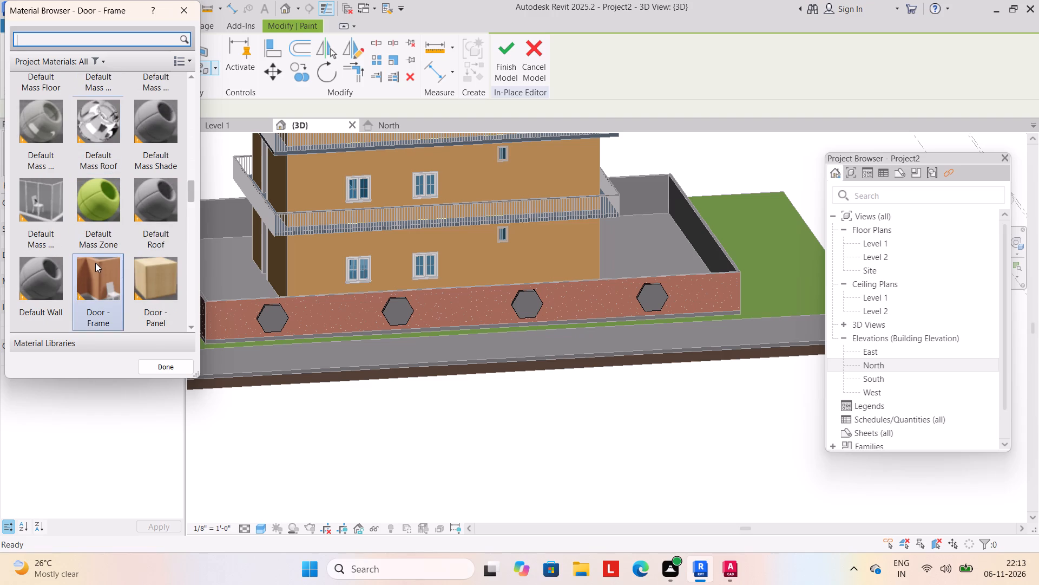
{"action": "left_click", "coordinate": [260, 310]}
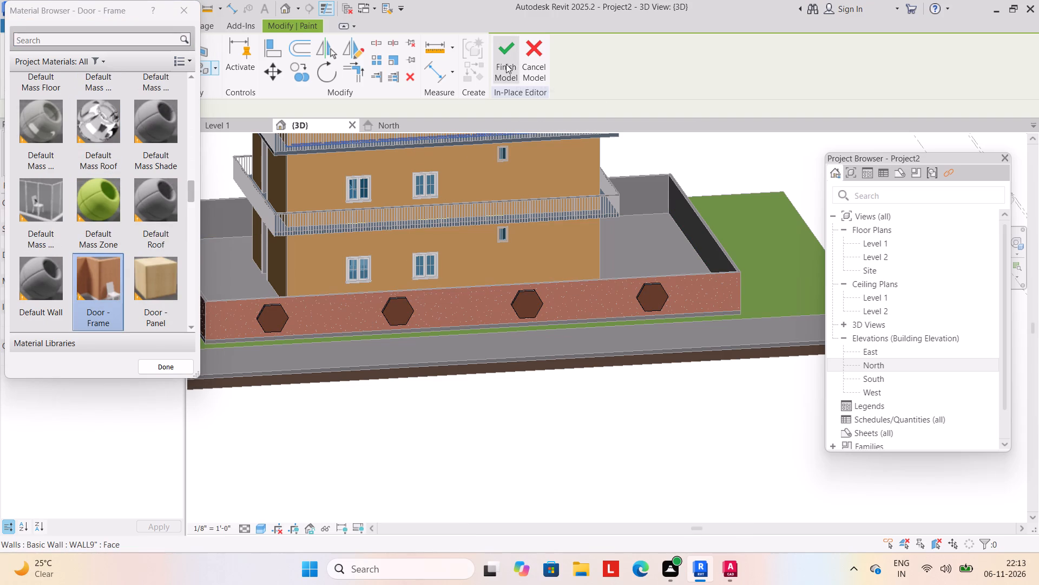
{"action": "left_click", "coordinate": [505, 64]}
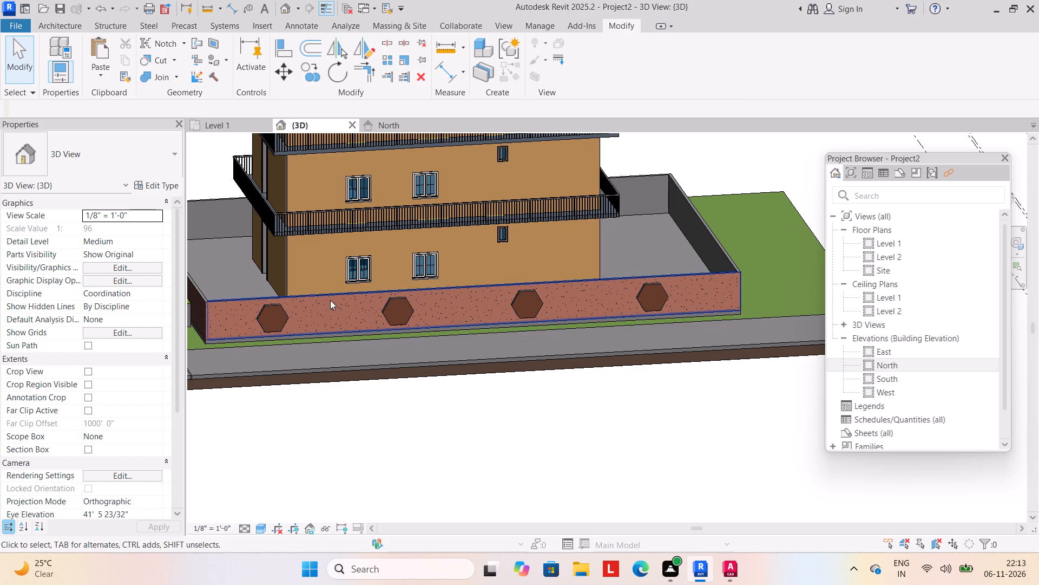
Reopen the hexagon component in place and paint the top and adjacent side face of the gate-end hexagon with Door - Frame.
{"action": "scroll", "coordinate": [330, 300], "scroll_direction": "up", "scroll_amount": 5}
{"action": "middle_click_drag", "start_coordinate": [314, 300], "coordinate": [501, 292]}
{"action": "scroll", "coordinate": [392, 304], "scroll_direction": "up", "scroll_amount": 4}
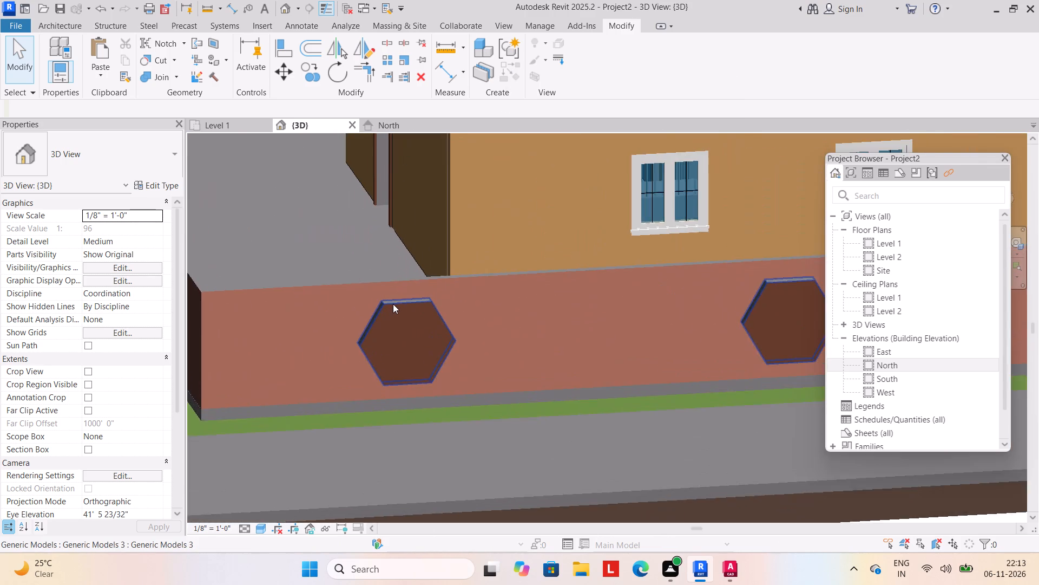
{"action": "left_click", "coordinate": [404, 301]}
{"action": "left_click", "coordinate": [582, 71]}
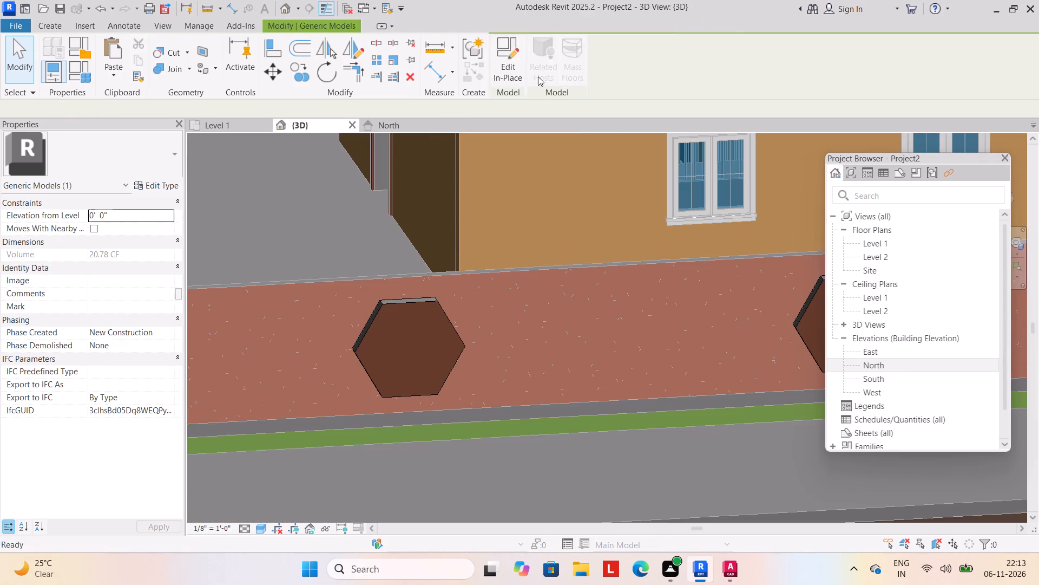
{"action": "left_click", "coordinate": [210, 63]}
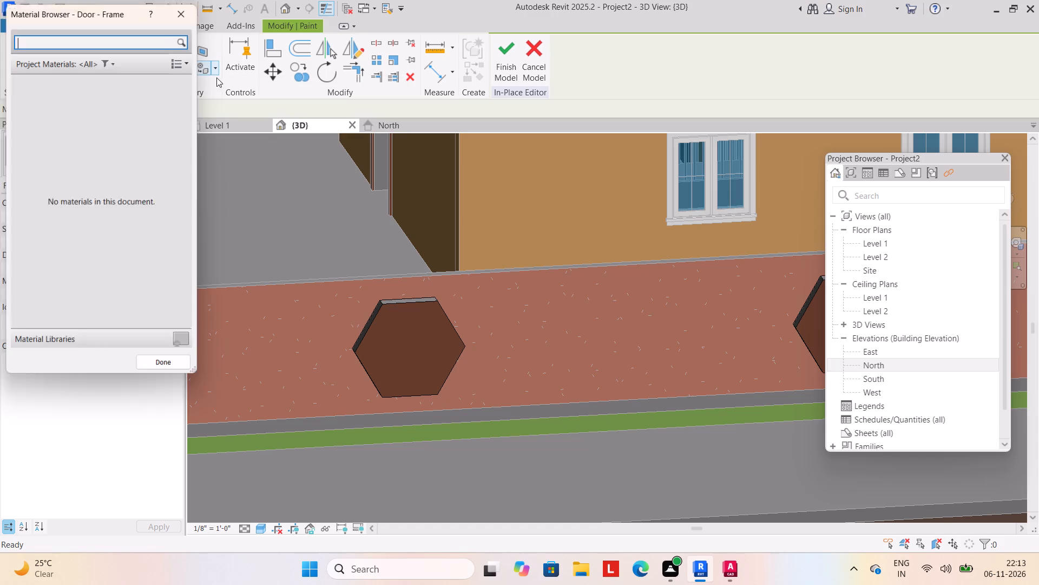
{"action": "left_click", "coordinate": [91, 192]}
{"action": "scroll", "coordinate": [310, 324], "scroll_direction": "up", "scroll_amount": 5}
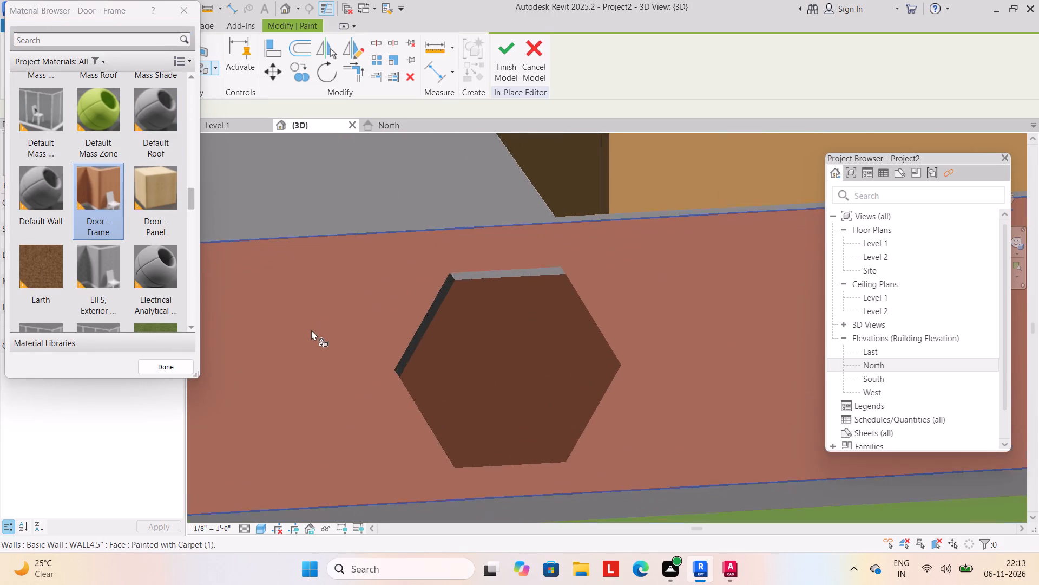
{"action": "scroll", "coordinate": [402, 313], "scroll_direction": "up", "scroll_amount": 4}
{"action": "left_click", "coordinate": [531, 243]}
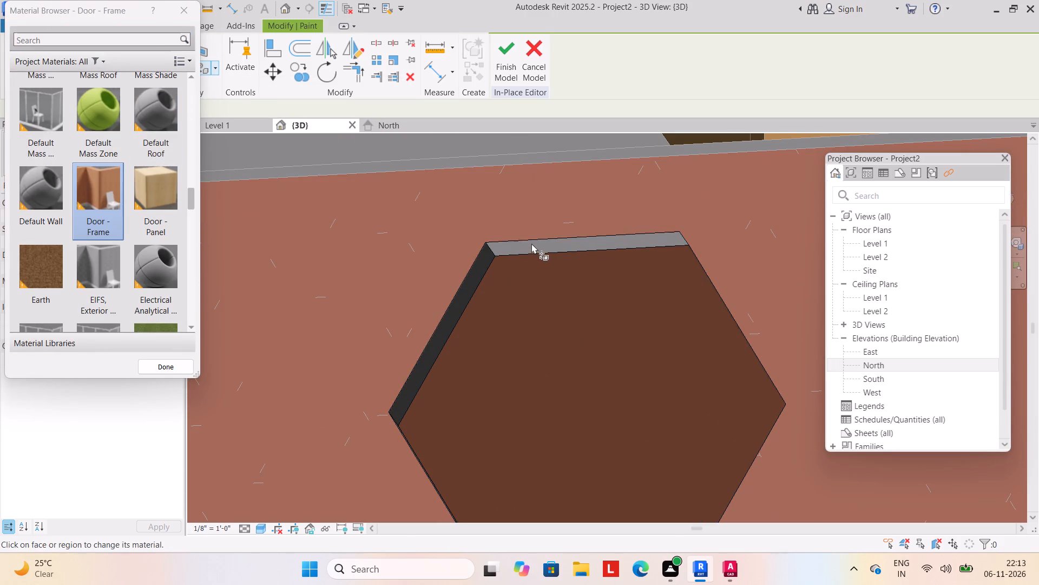
{"action": "left_click", "coordinate": [536, 246]}
{"action": "scroll", "coordinate": [560, 248], "scroll_direction": "up", "scroll_amount": 3}
{"action": "left_click", "coordinate": [433, 284]}
{"action": "scroll", "coordinate": [459, 296], "scroll_direction": "down", "scroll_amount": 2}
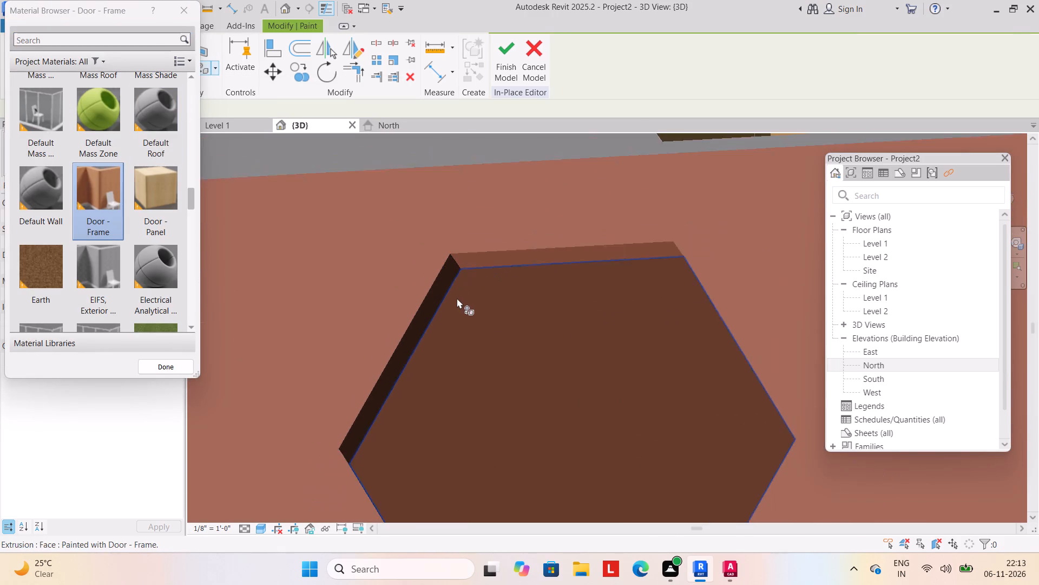
Paint the top and adjacent side face of the second hexagon from the gate end with Door - Frame.
{"action": "middle_click_drag", "start_coordinate": [451, 299], "coordinate": [271, 212]}
{"action": "scroll", "coordinate": [547, 242], "scroll_direction": "up", "scroll_amount": 9}
{"action": "scroll", "coordinate": [559, 263], "scroll_direction": "down", "scroll_amount": 9}
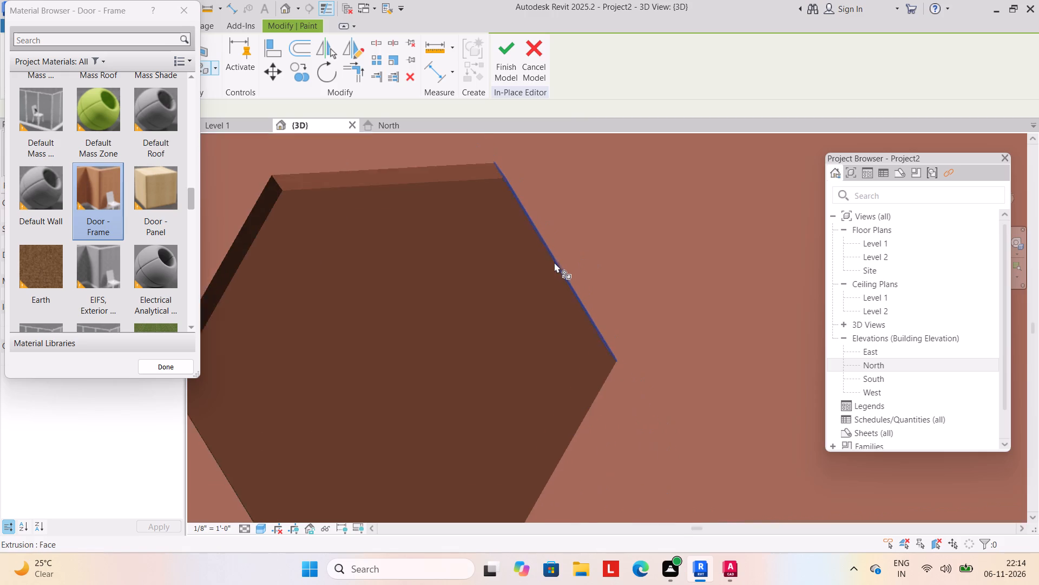
{"action": "scroll", "coordinate": [554, 262], "scroll_direction": "down", "scroll_amount": 10}
{"action": "middle_click_drag", "start_coordinate": [590, 263], "coordinate": [176, 317]}
{"action": "scroll", "coordinate": [534, 279], "scroll_direction": "up", "scroll_amount": 5}
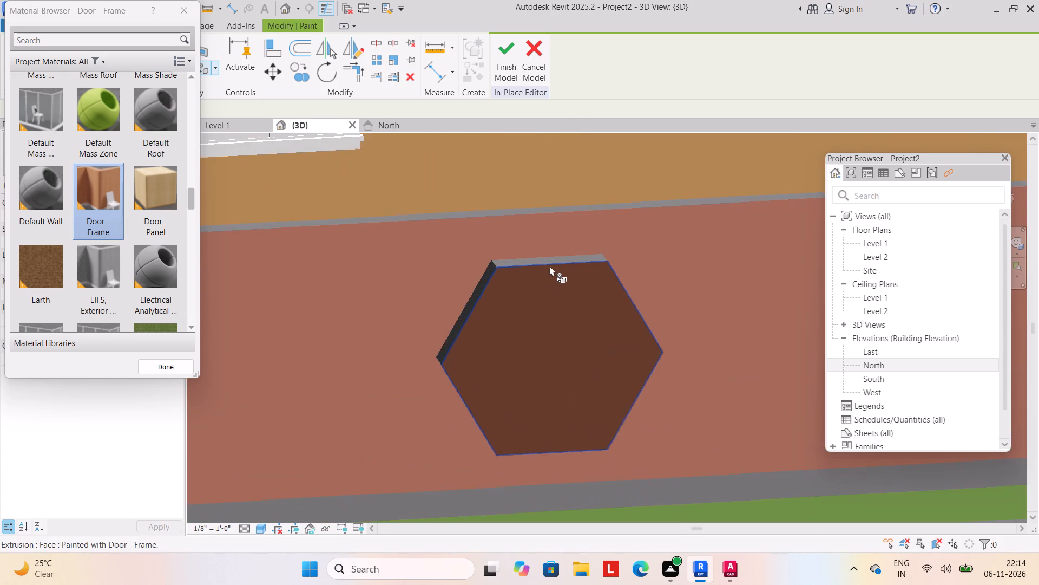
{"action": "scroll", "coordinate": [552, 261], "scroll_direction": "up", "scroll_amount": 6}
{"action": "left_click", "coordinate": [552, 261]}
{"action": "left_click", "coordinate": [401, 298]}
Paint the top and adjacent side face of the third hexagon from the gate end with Door - Frame.
{"action": "scroll", "coordinate": [444, 290], "scroll_direction": "down", "scroll_amount": 3}
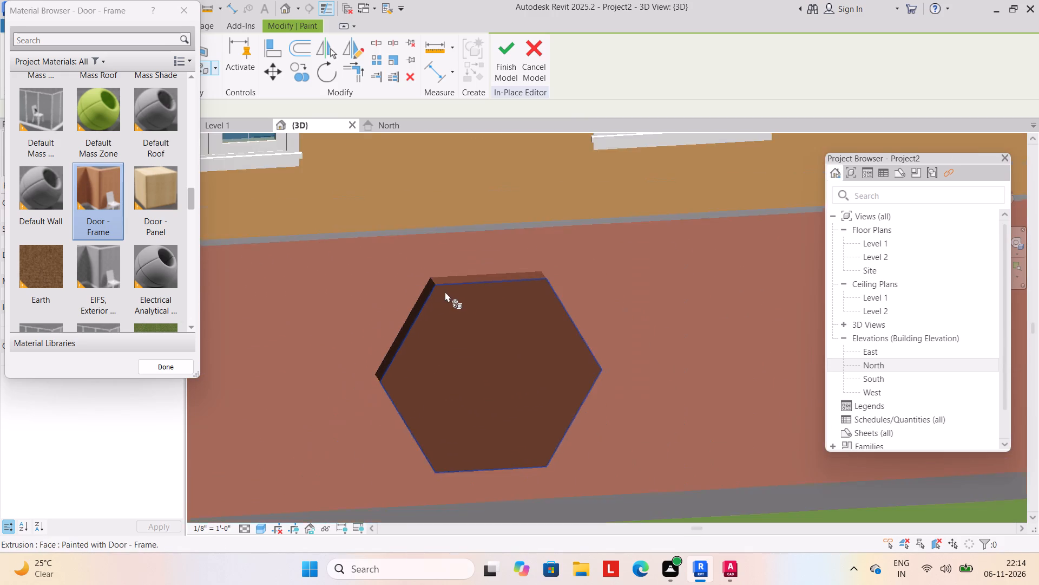
{"action": "scroll", "coordinate": [445, 291], "scroll_direction": "down", "scroll_amount": 6}
{"action": "middle_click_drag", "start_coordinate": [497, 298], "coordinate": [88, 329]}
{"action": "scroll", "coordinate": [646, 275], "scroll_direction": "up", "scroll_amount": 5}
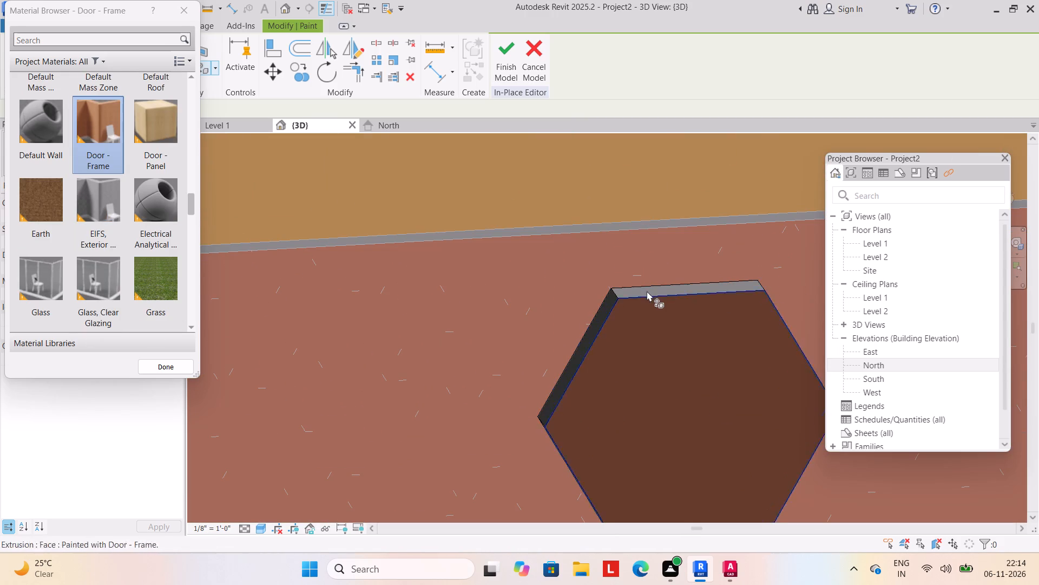
{"action": "left_click", "coordinate": [647, 291]}
{"action": "left_click", "coordinate": [645, 289]}
{"action": "scroll", "coordinate": [663, 287], "scroll_direction": "up", "scroll_amount": 4}
{"action": "left_click", "coordinate": [660, 286]}
{"action": "left_click", "coordinate": [630, 297]}
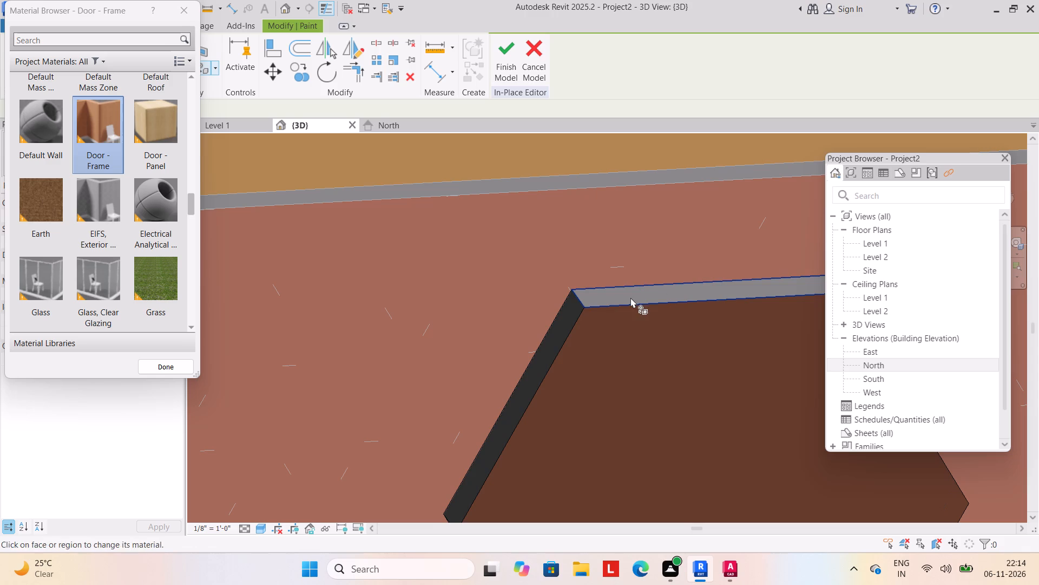
{"action": "left_click", "coordinate": [561, 326]}
Paint the fourth hexagon's top and adjacent side face with Door - Frame, finish the in-place model, and dismiss the save reminder.
{"action": "scroll", "coordinate": [591, 327], "scroll_direction": "down", "scroll_amount": 7}
{"action": "middle_click_drag", "start_coordinate": [622, 331], "coordinate": [445, 320]}
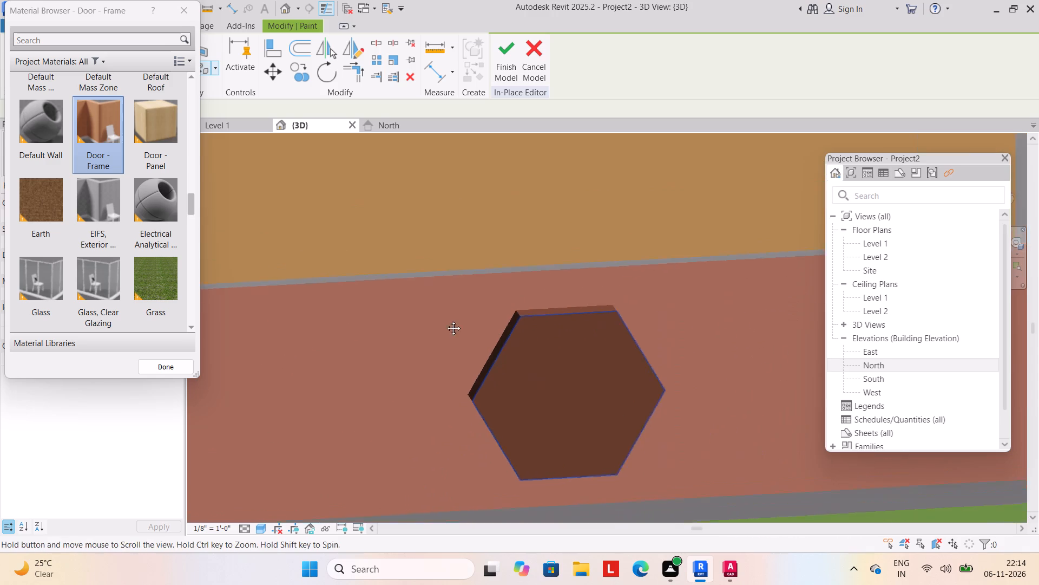
{"action": "middle_click_drag", "start_coordinate": [445, 320], "coordinate": [144, 340]}
{"action": "scroll", "coordinate": [515, 320], "scroll_direction": "down", "scroll_amount": 4}
{"action": "scroll", "coordinate": [619, 330], "scroll_direction": "down", "scroll_amount": 1}
{"action": "middle_click_drag", "start_coordinate": [605, 336], "coordinate": [366, 347]}
{"action": "scroll", "coordinate": [532, 311], "scroll_direction": "up", "scroll_amount": 4}
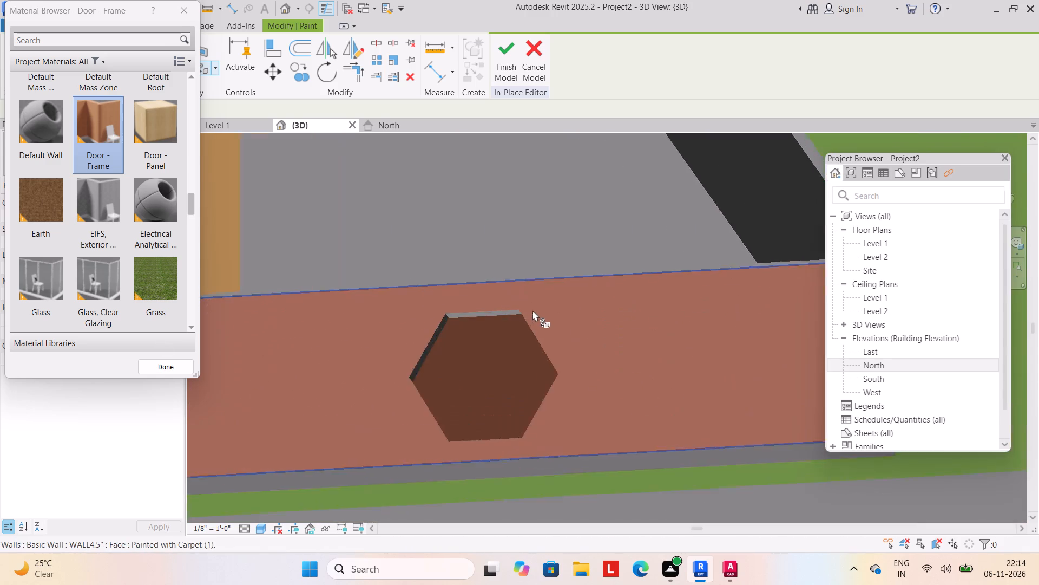
{"action": "scroll", "coordinate": [532, 310], "scroll_direction": "up", "scroll_amount": 2}
{"action": "scroll", "coordinate": [465, 313], "scroll_direction": "up", "scroll_amount": 5}
{"action": "left_click", "coordinate": [461, 314]}
{"action": "left_click", "coordinate": [441, 317]}
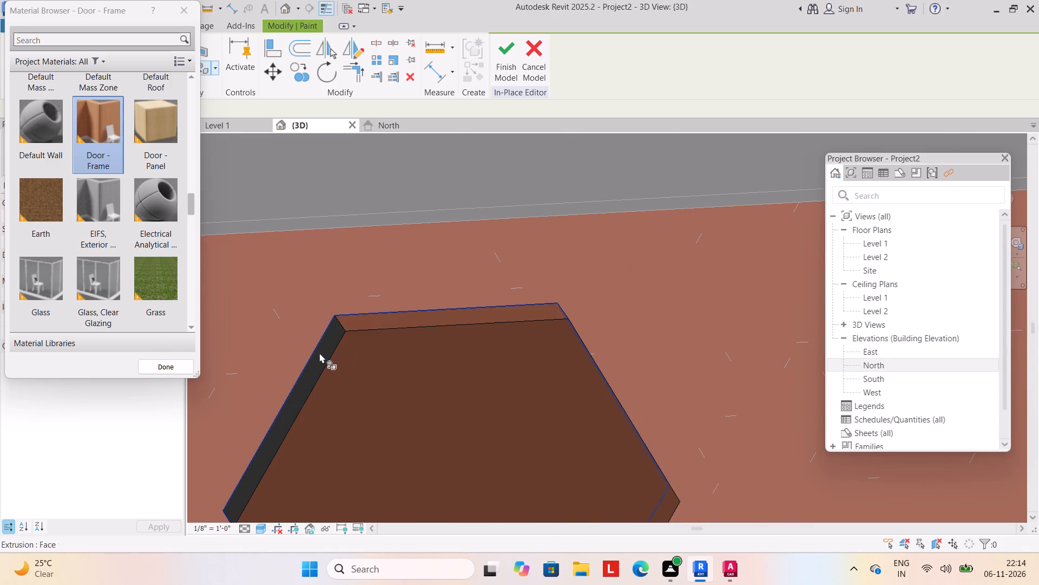
{"action": "left_click", "coordinate": [319, 353]}
{"action": "left_click", "coordinate": [324, 353]}
{"action": "left_click", "coordinate": [502, 74]}
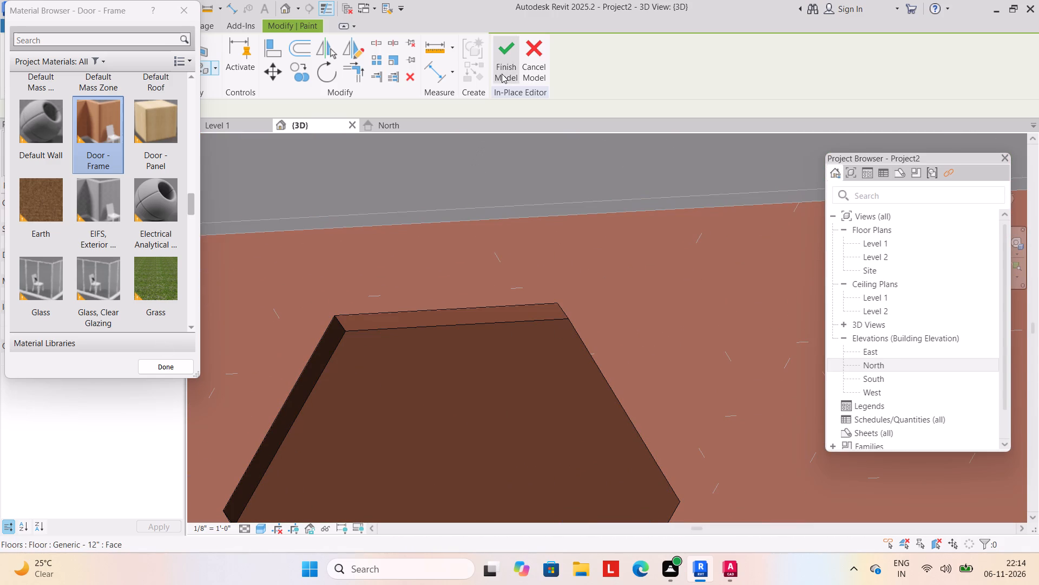
{"action": "left_click", "coordinate": [621, 163]}
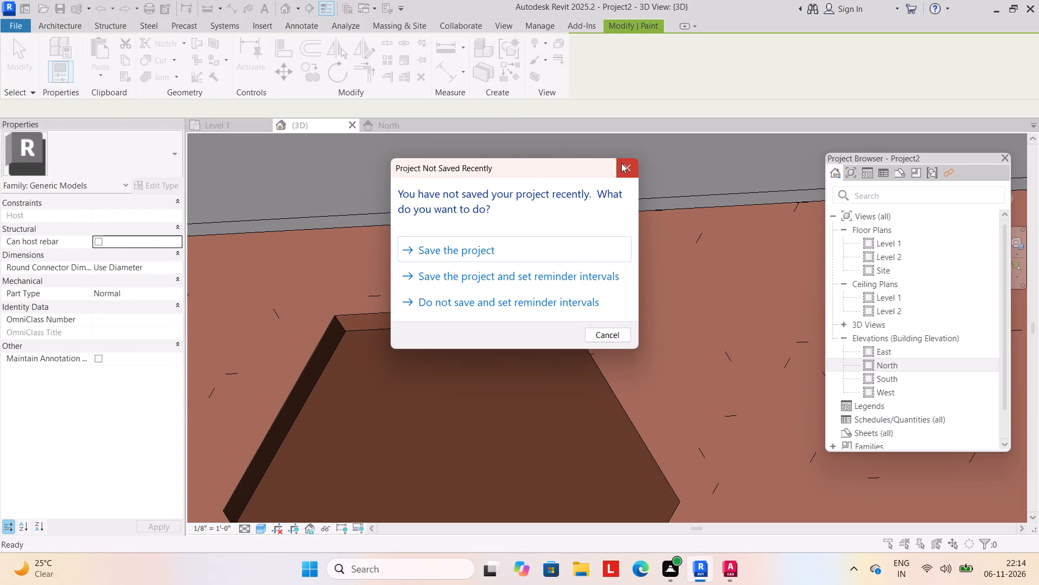
Examine the finished hexagon wall from a distance and the plain compound wall on the opposite side of the building.
{"action": "scroll", "coordinate": [420, 269], "scroll_direction": "down", "scroll_amount": 14}
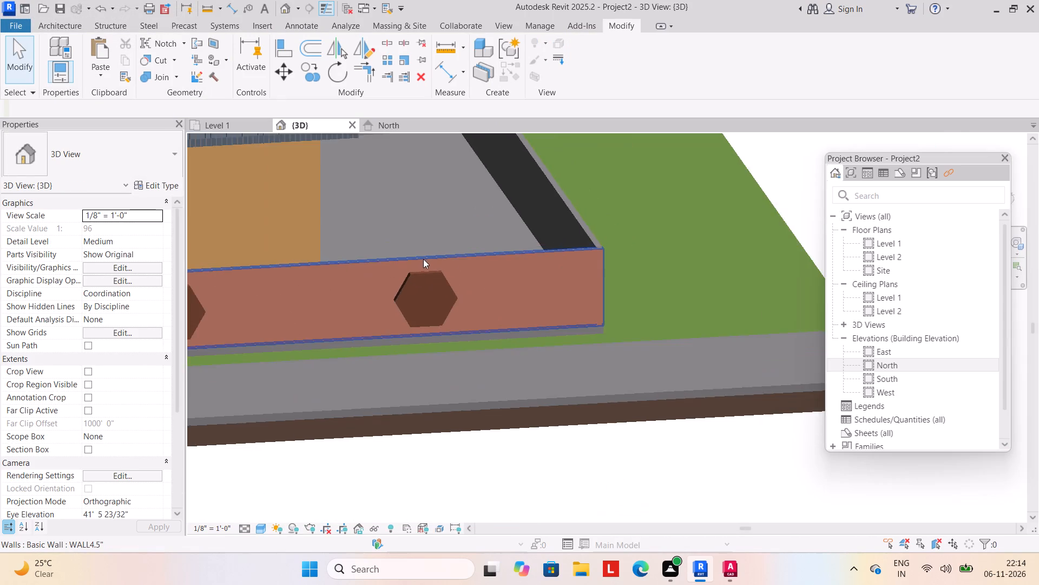
{"action": "scroll", "coordinate": [424, 258], "scroll_direction": "down", "scroll_amount": 12}
{"action": "middle_click_drag", "start_coordinate": [422, 257], "coordinate": [464, 267]}
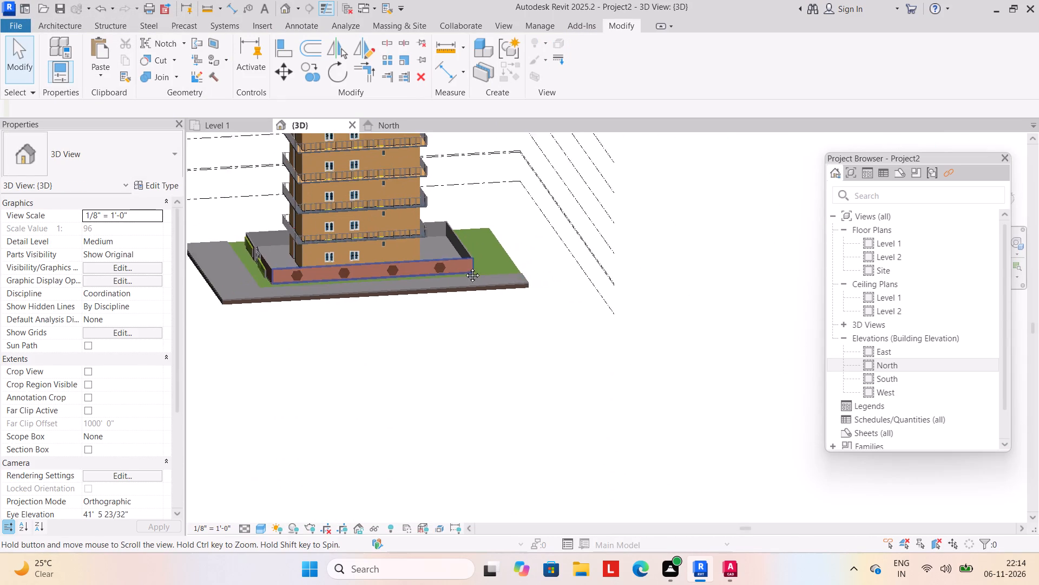
{"action": "middle_click_drag", "start_coordinate": [464, 267], "coordinate": [507, 280]}
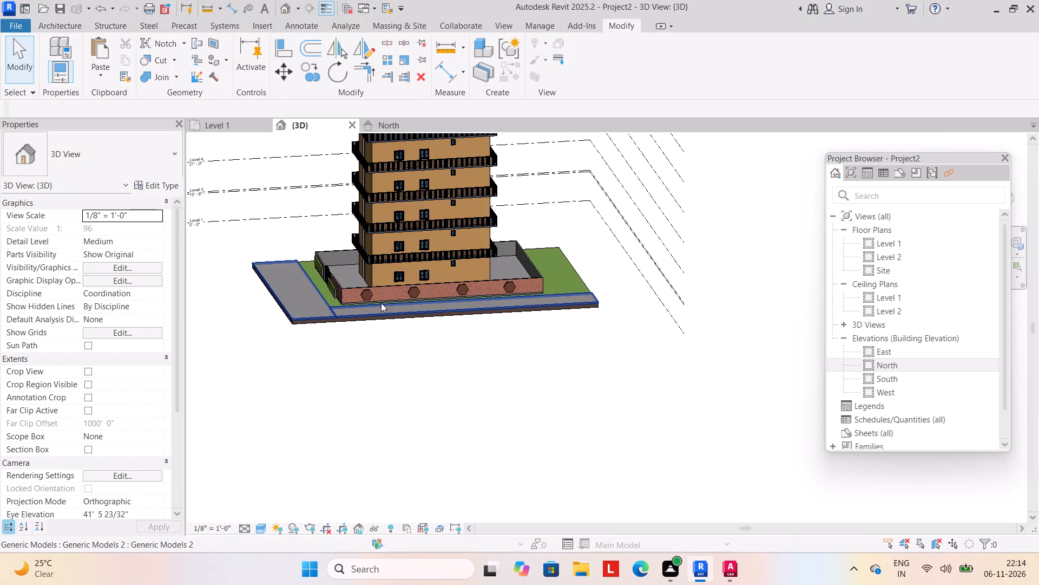
{"action": "middle_click_drag", "start_coordinate": [375, 310], "coordinate": [584, 301], "text": "shift"}
{"action": "middle_click_drag", "start_coordinate": [457, 316], "coordinate": [635, 302], "text": "shift"}
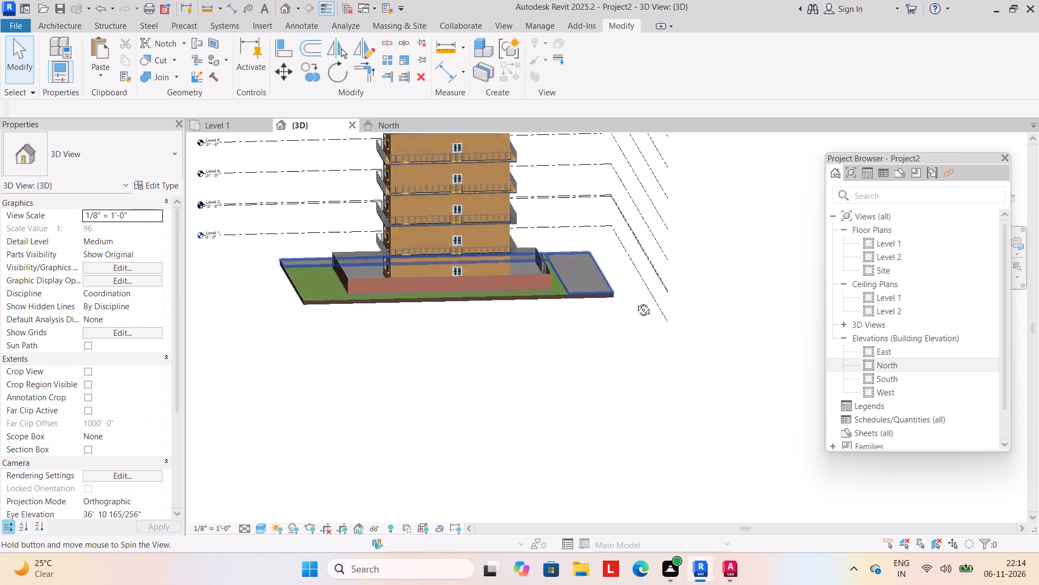
{"action": "middle_click_drag", "start_coordinate": [635, 302], "coordinate": [648, 298], "text": "shift"}
{"action": "middle_click_drag", "start_coordinate": [523, 307], "coordinate": [507, 314], "text": "shift"}
{"action": "scroll", "coordinate": [400, 333], "scroll_direction": "up", "scroll_amount": 4}
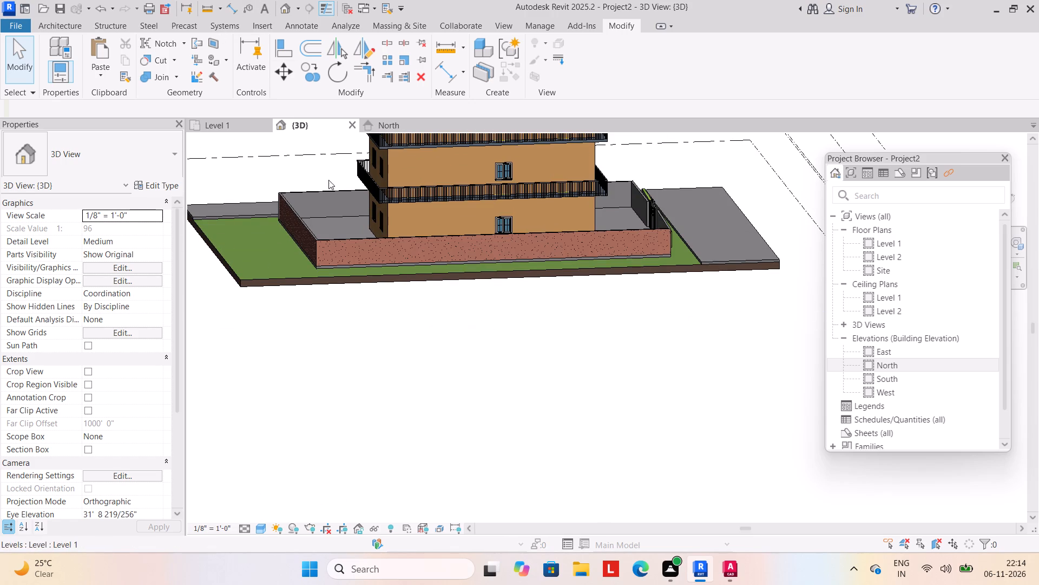
{"action": "scroll", "coordinate": [444, 226], "scroll_direction": "up", "scroll_amount": 2}
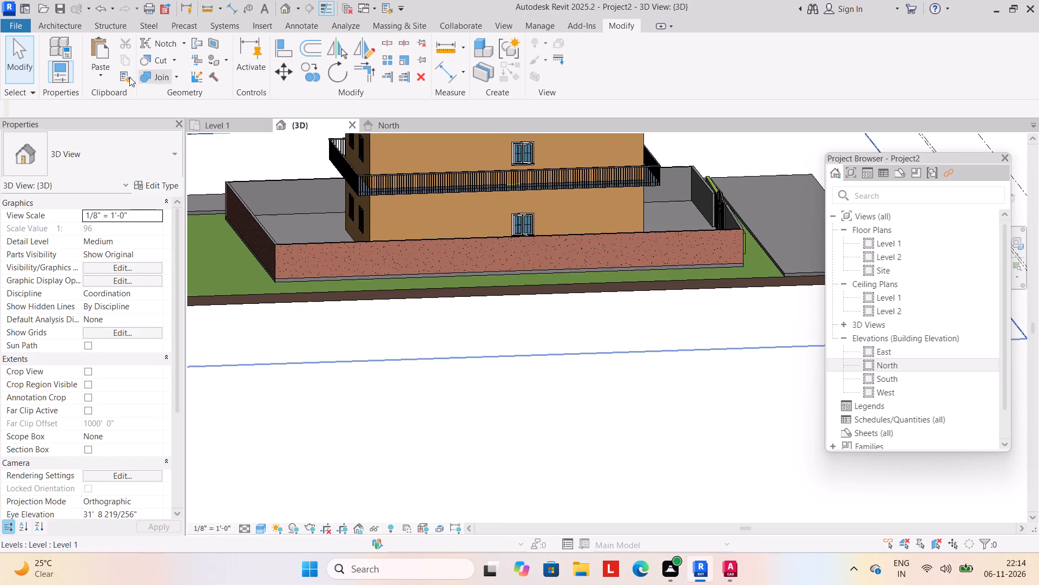
Start a new in-place model in the Generic Models category, keeping the suggested name.
{"action": "left_click_drag", "start_coordinate": [65, 27], "coordinate": [64, 39]}
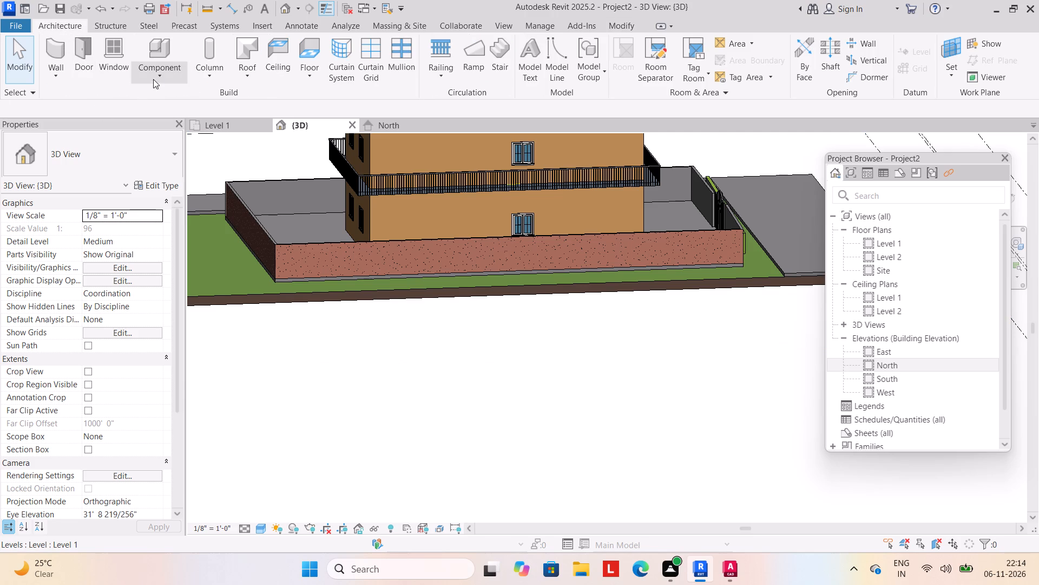
{"action": "left_click", "coordinate": [161, 77]}
{"action": "left_click", "coordinate": [182, 133]}
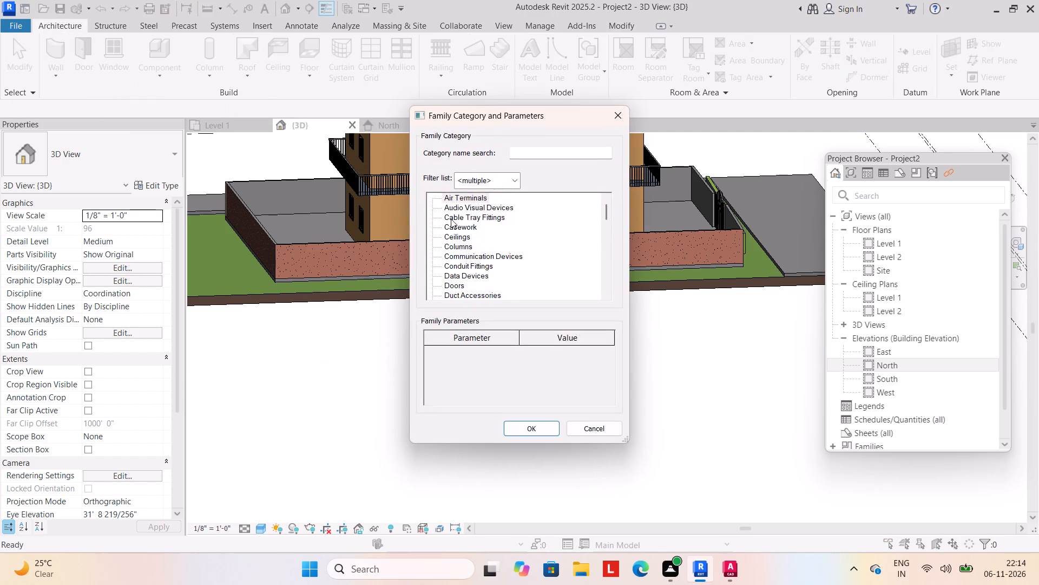
{"action": "scroll", "coordinate": [470, 243], "scroll_direction": "down", "scroll_amount": 11}
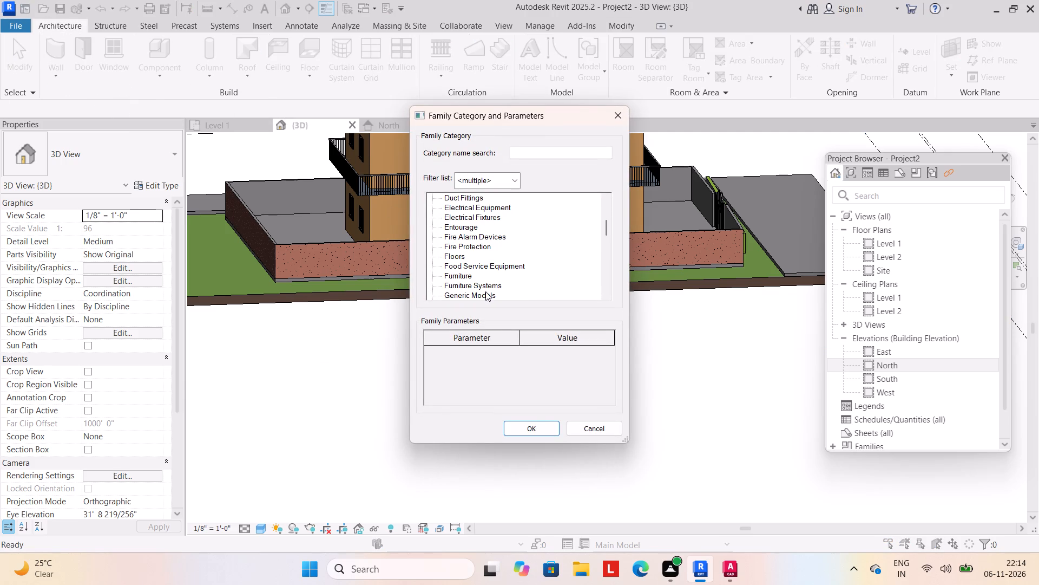
{"action": "left_click", "coordinate": [486, 292]}
{"action": "left_click", "coordinate": [534, 432]}
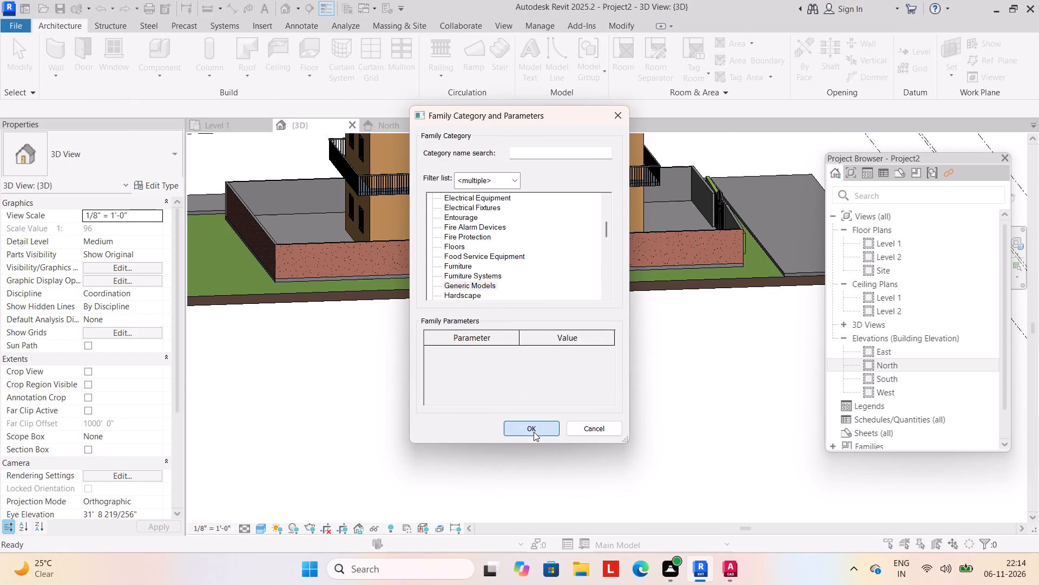
{"action": "left_click", "coordinate": [537, 302]}
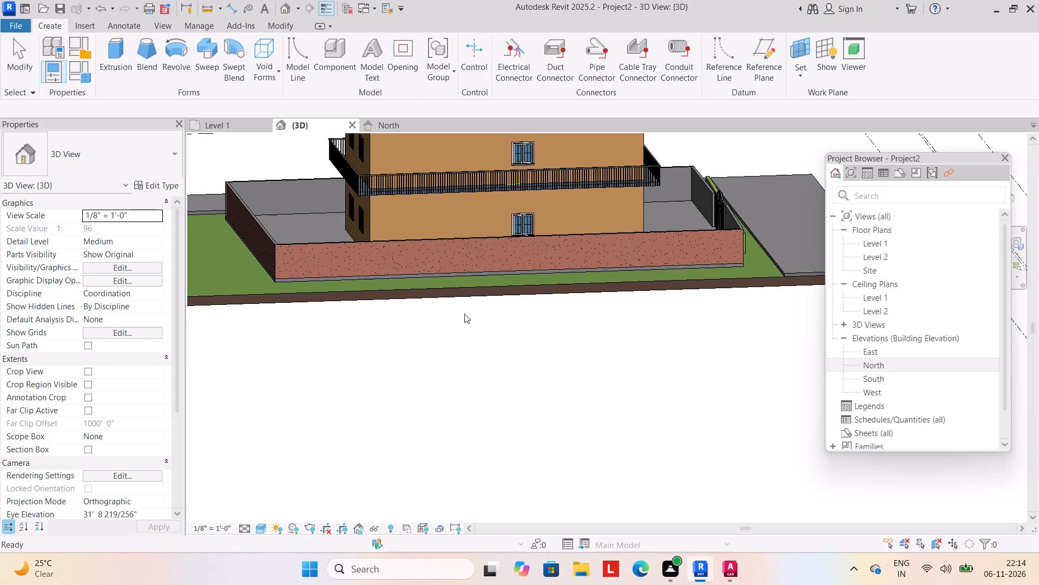
Start an extrusion on the plain compound wall's outer face and sketch a six-sided polygon of about 2' 0" radius at the end away from the gate.
{"action": "left_click", "coordinate": [119, 56]}
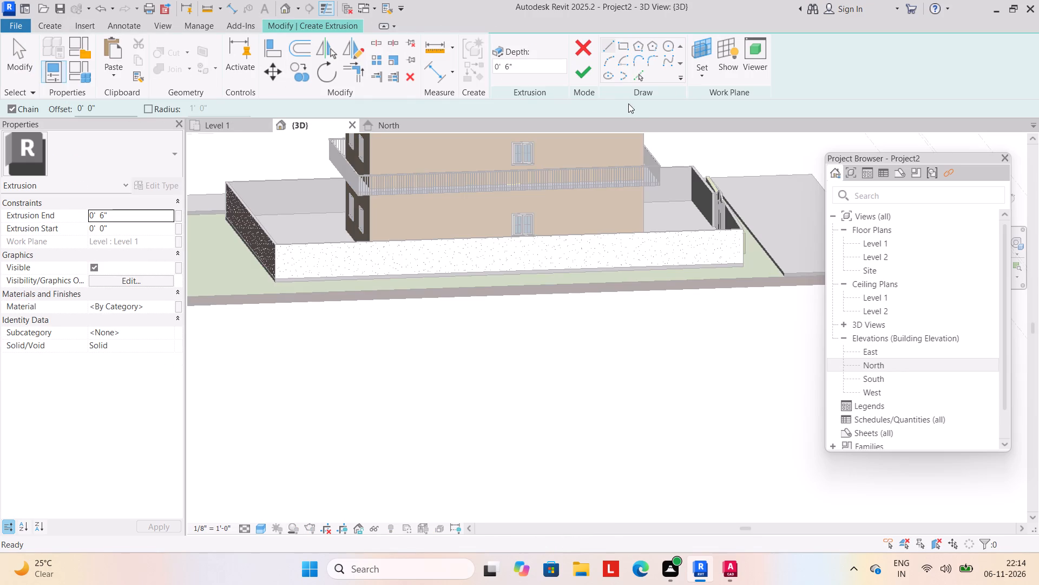
{"action": "left_click", "coordinate": [706, 76]}
{"action": "left_click", "coordinate": [712, 127]}
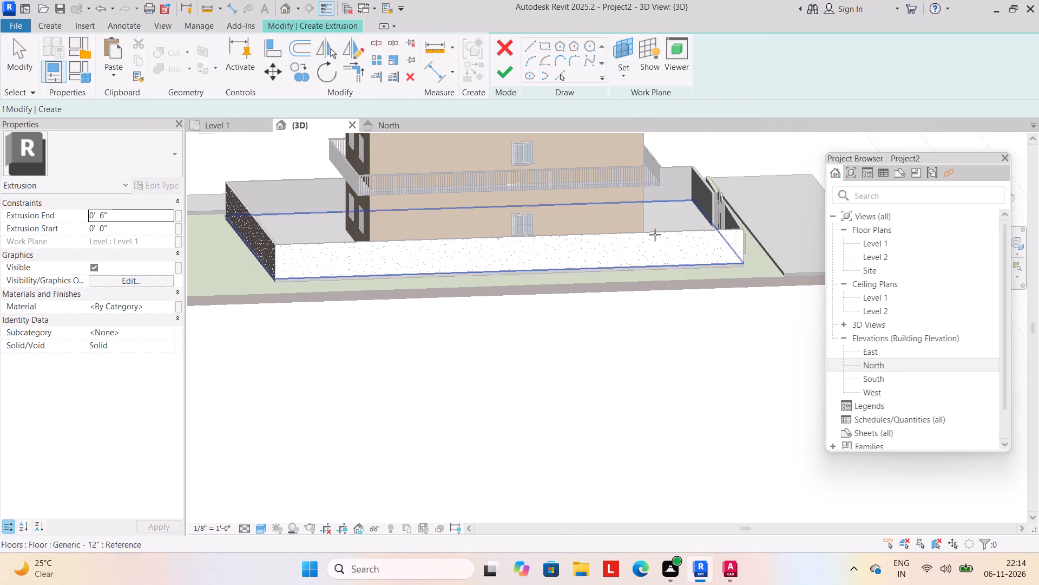
{"action": "left_click", "coordinate": [586, 239]}
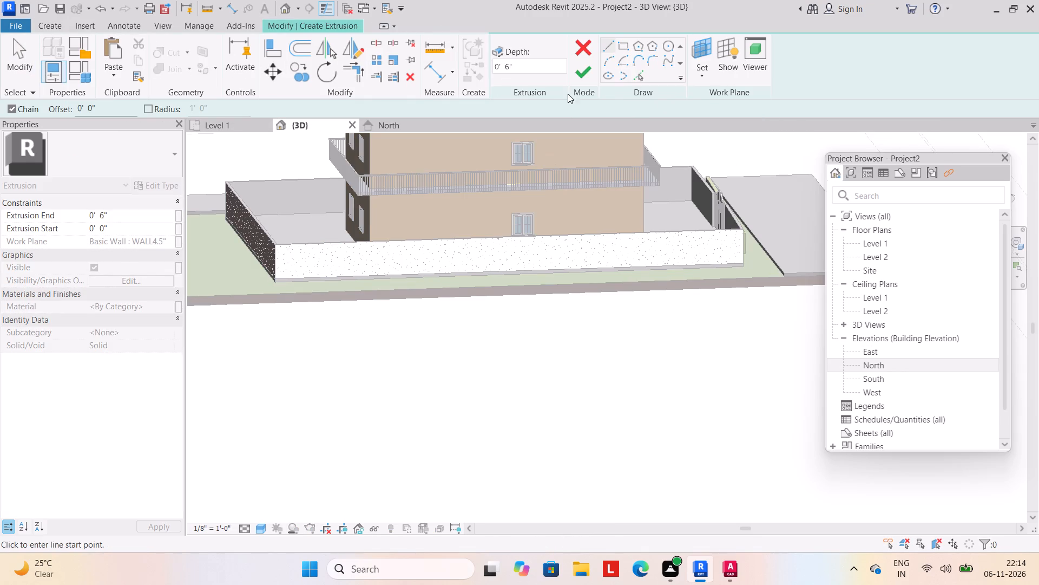
{"action": "left_click", "coordinate": [637, 51]}
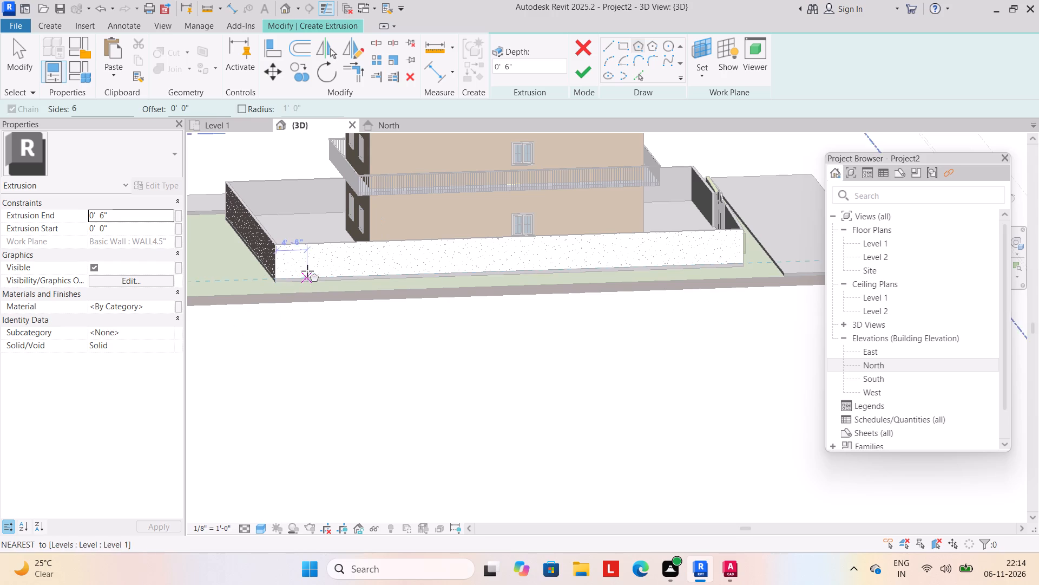
{"action": "left_click", "coordinate": [308, 263]}
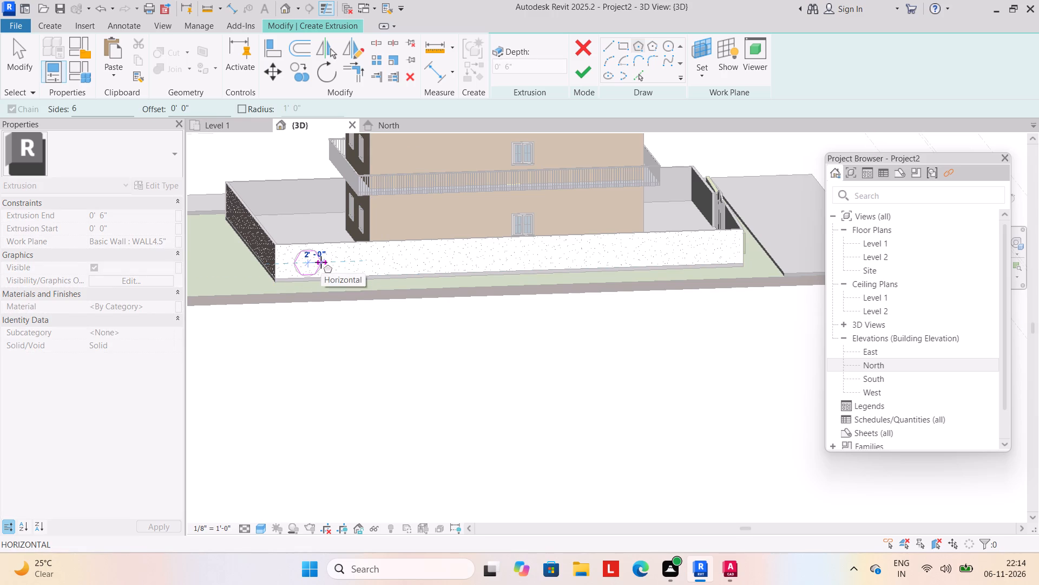
{"action": "left_click", "coordinate": [321, 262]}
Copy the hexagon sketch three times horizontally along the compound wall, spacing the copies out toward the gate end.
{"action": "left_click", "coordinate": [14, 61]}
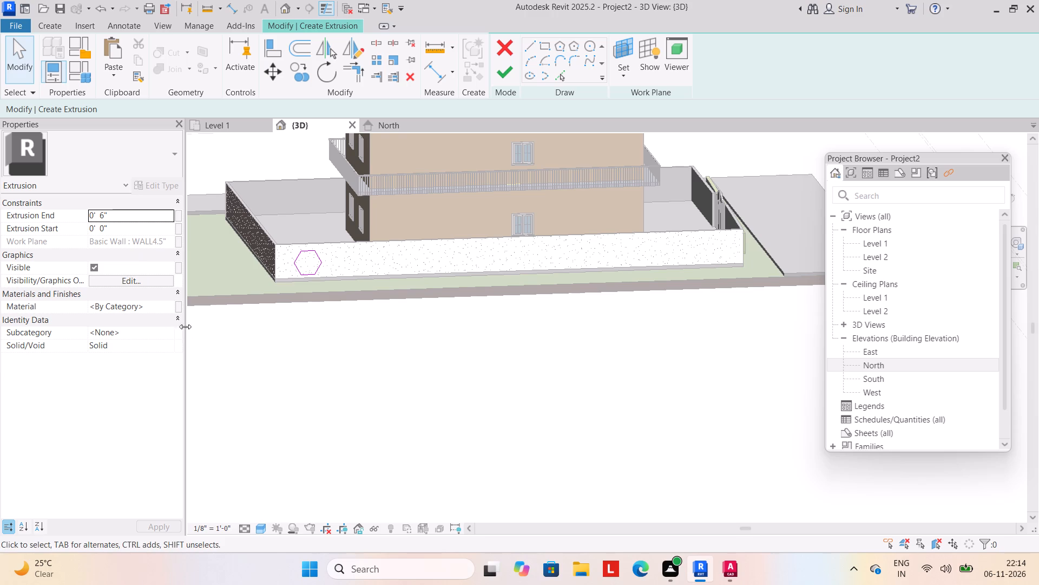
{"action": "left_click_drag", "start_coordinate": [282, 242], "coordinate": [343, 282]}
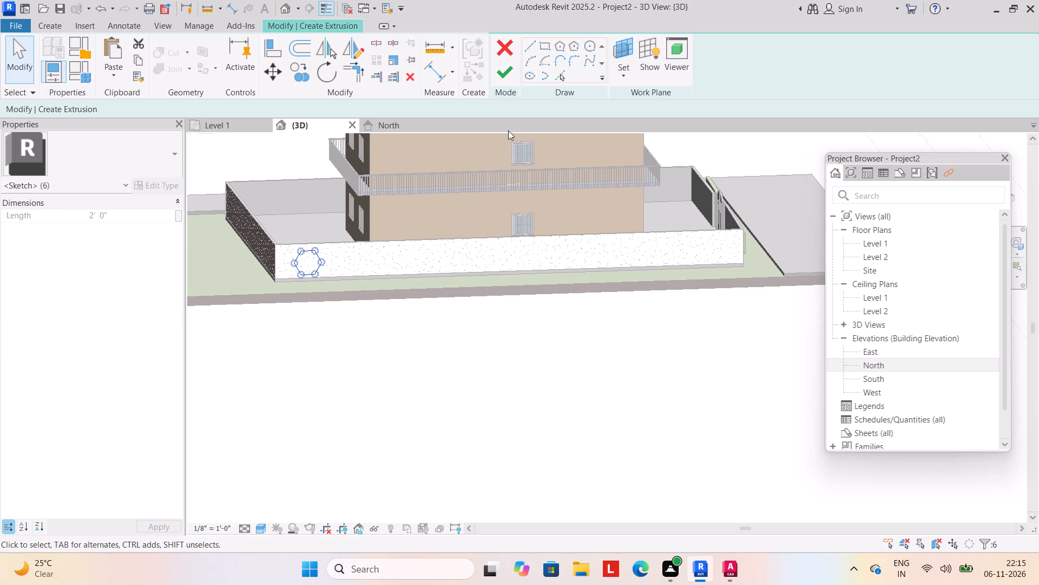
{"action": "left_click", "coordinate": [304, 70]}
{"action": "left_click_drag", "start_coordinate": [295, 262], "coordinate": [304, 259]}
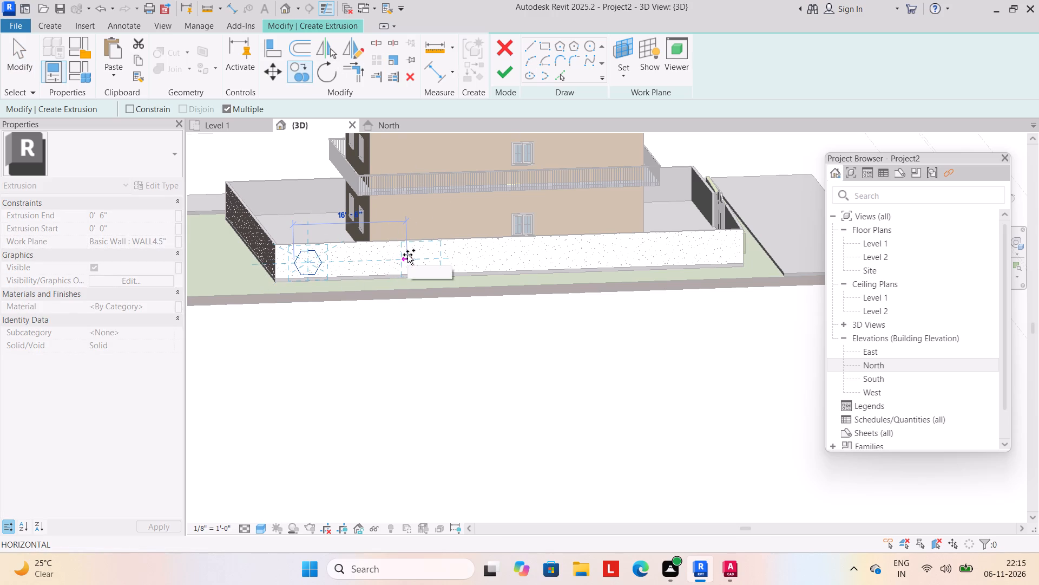
{"action": "left_click", "coordinate": [404, 255]}
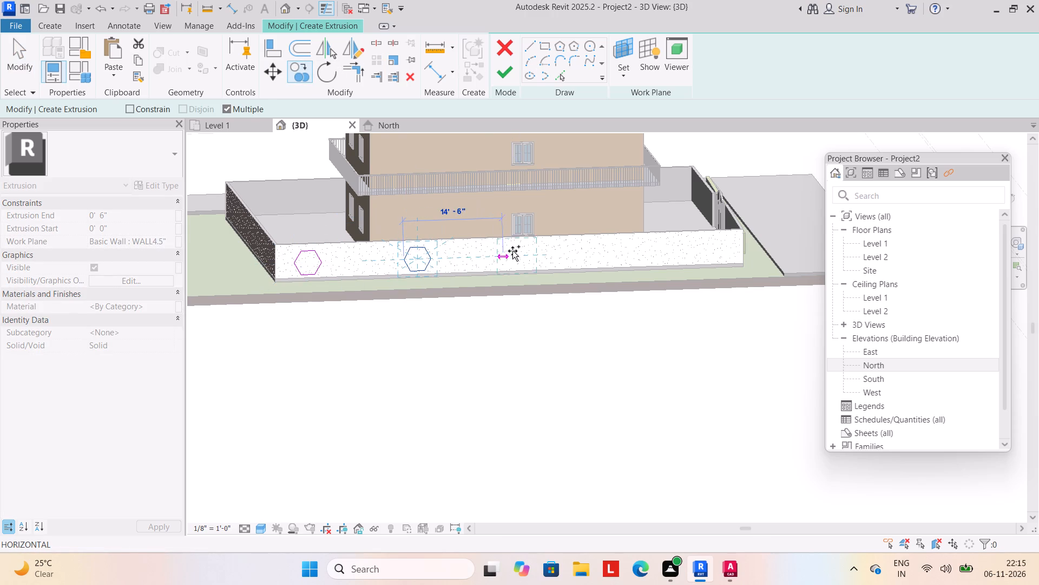
{"action": "left_click", "coordinate": [516, 251]}
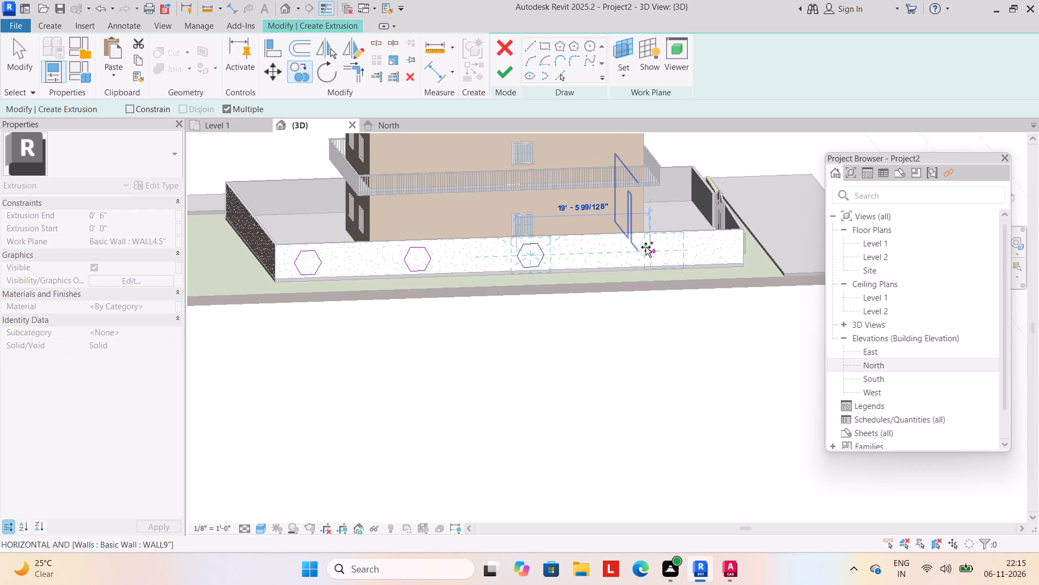
{"action": "left_click", "coordinate": [646, 247]}
Complete the four-hexagon extrusion with 0' 6" depth, nudge it twice toward the gate end, and finish the in-place model.
{"action": "left_click", "coordinate": [504, 73]}
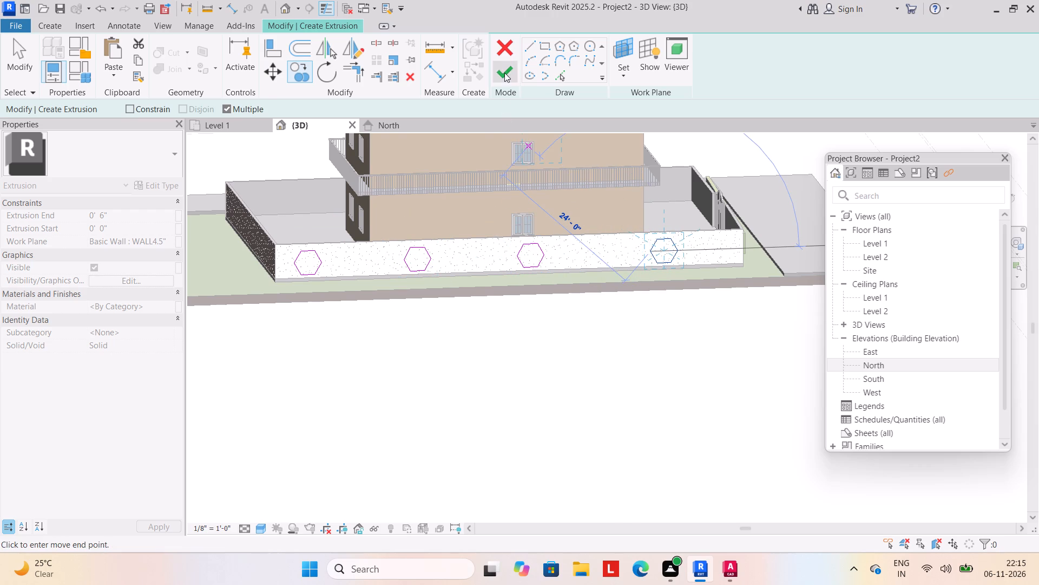
{"action": "key", "text": "Right"}
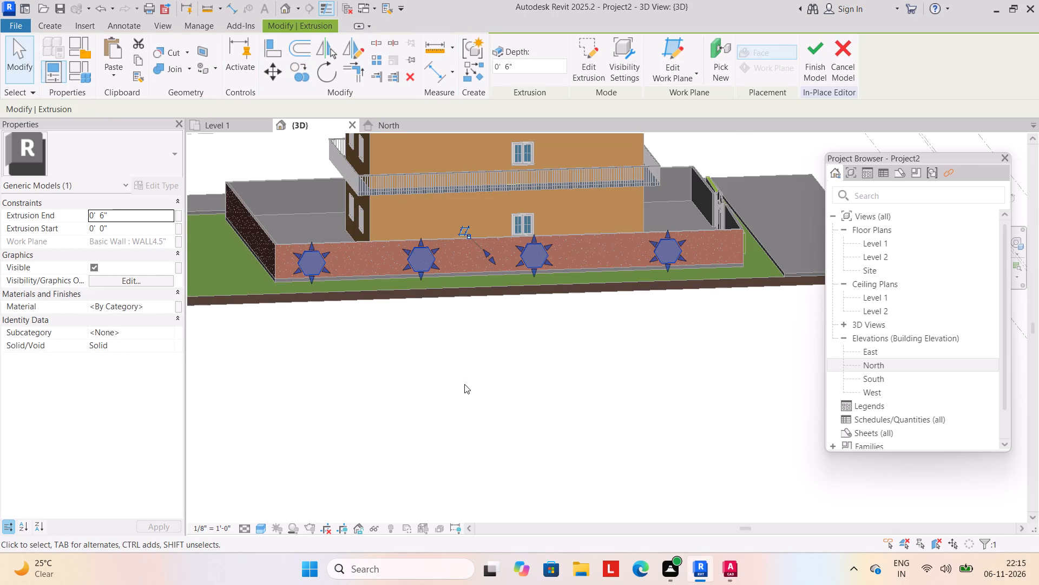
{"action": "key", "text": "Right"}
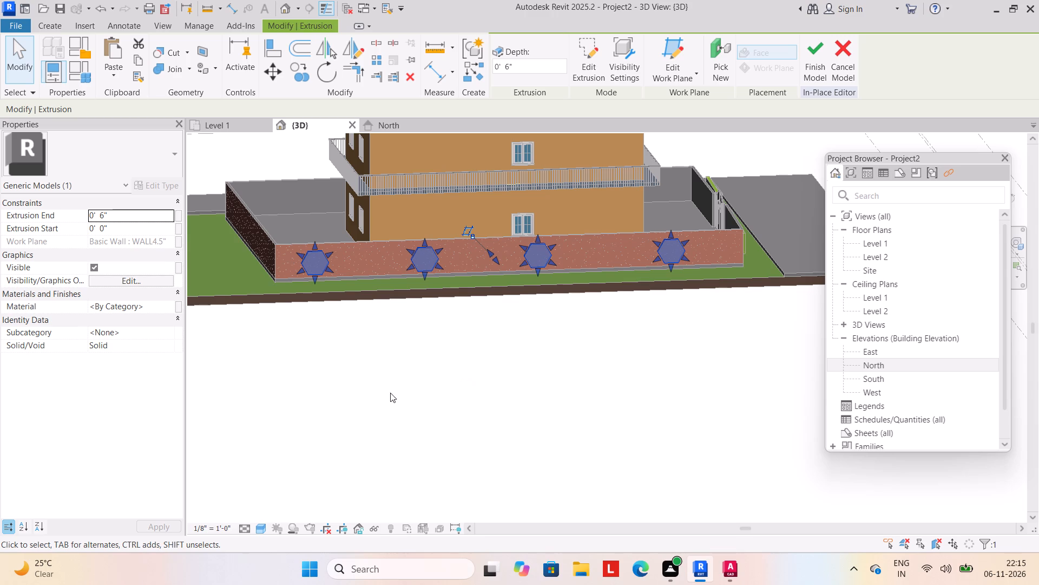
{"action": "left_click", "coordinate": [811, 64]}
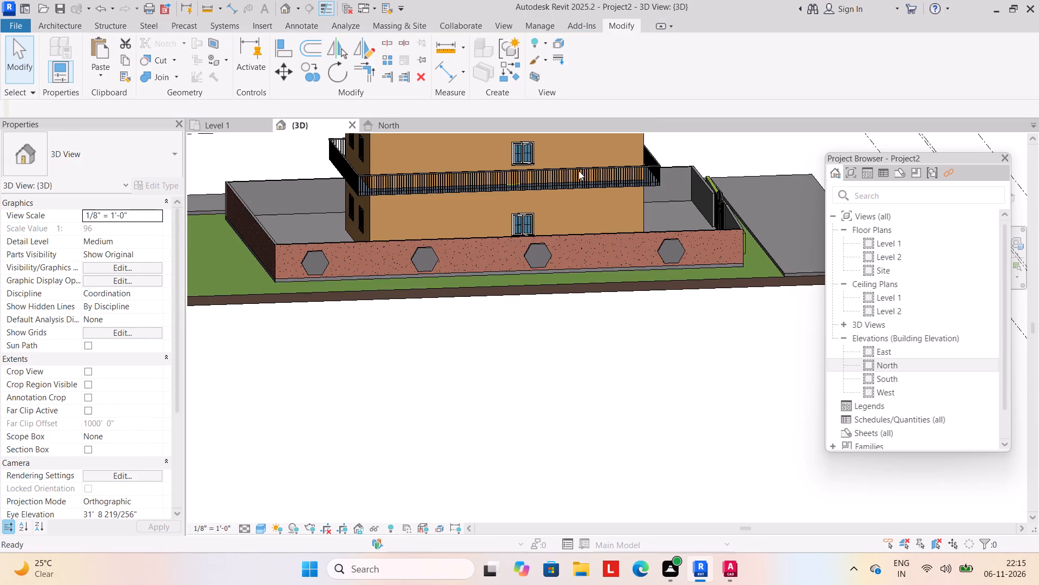
Edit the new hexagon model in place, paint the hexagons' front face with Door - Frame, and finish the model.
{"action": "left_click", "coordinate": [528, 251]}
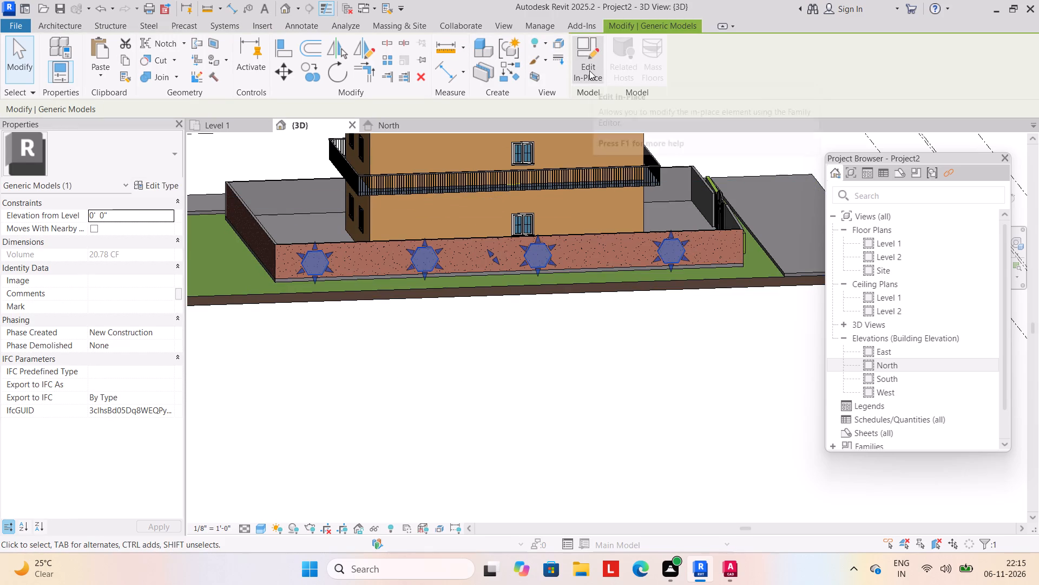
{"action": "left_click", "coordinate": [589, 70]}
{"action": "left_click", "coordinate": [218, 63]}
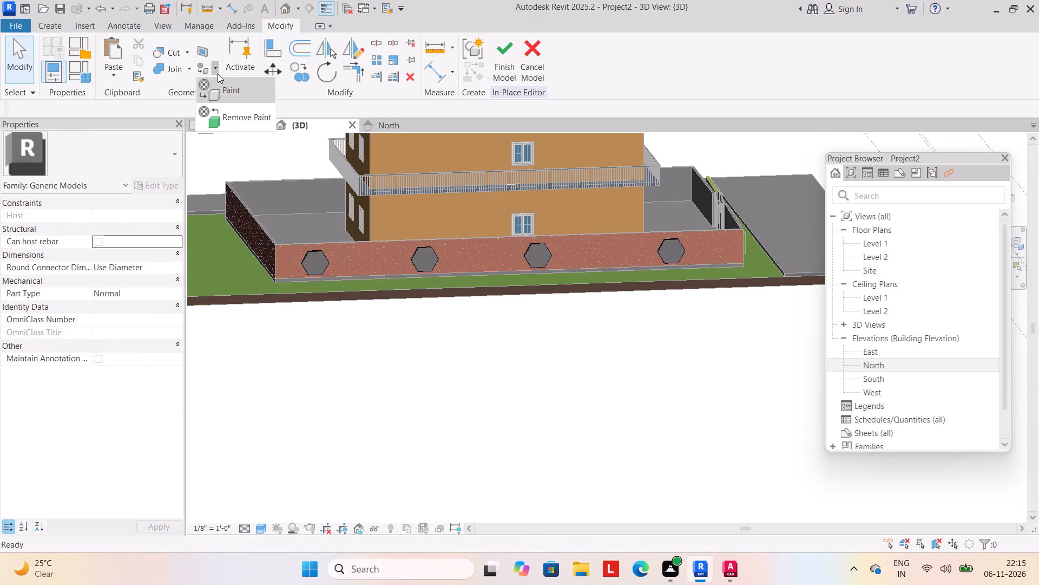
{"action": "left_click", "coordinate": [216, 83]}
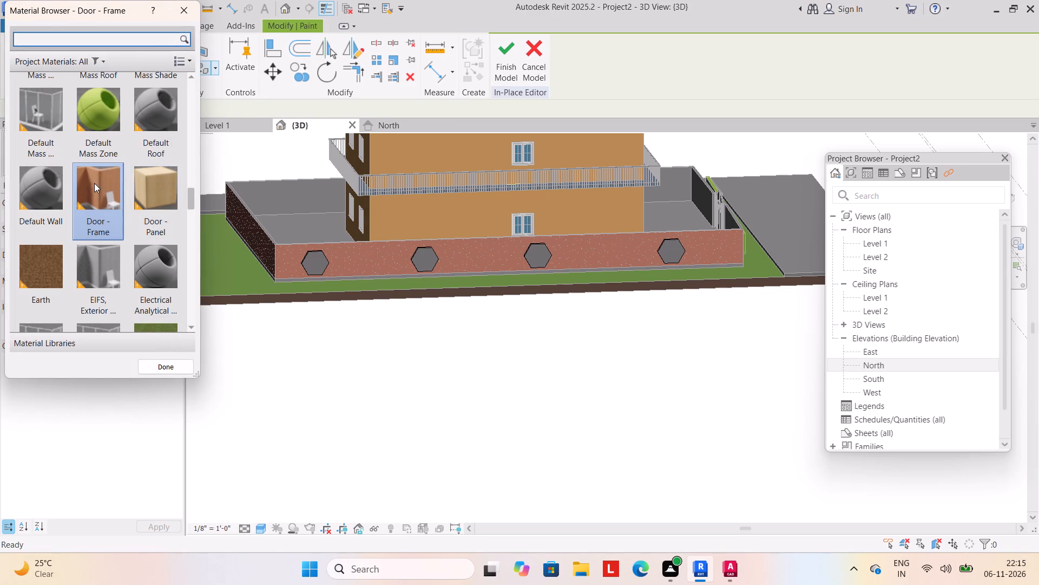
{"action": "left_click", "coordinate": [94, 183]}
{"action": "left_click", "coordinate": [304, 262]}
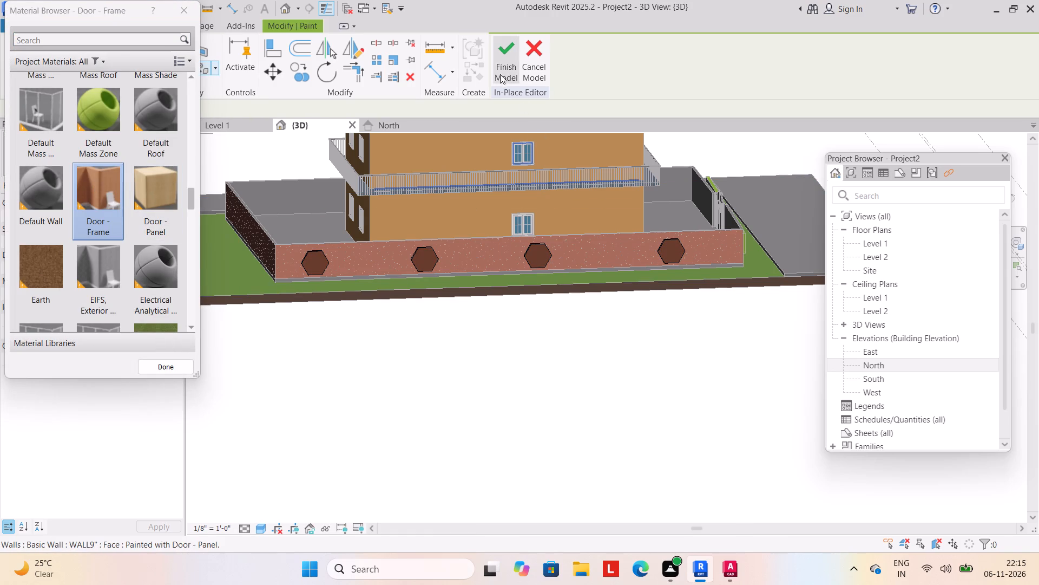
{"action": "left_click", "coordinate": [500, 70]}
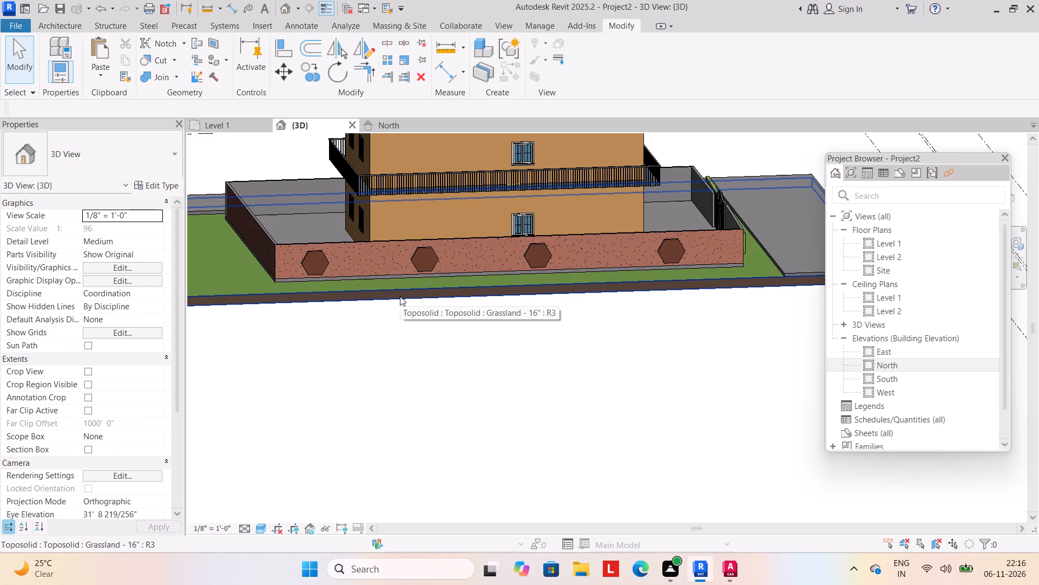
Examine the whole building and its compound from the hexagon wall, road corner and gate sides.
{"action": "scroll", "coordinate": [449, 368], "scroll_direction": "down", "scroll_amount": 6}
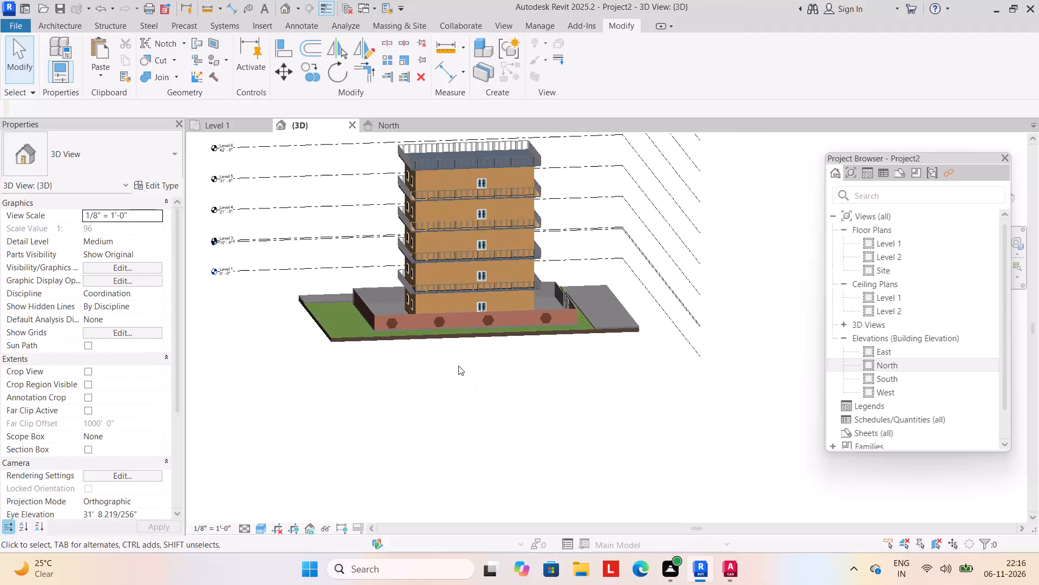
{"action": "middle_click_drag", "start_coordinate": [553, 360], "coordinate": [192, 446], "text": "shift"}
{"action": "middle_click_drag", "start_coordinate": [417, 413], "coordinate": [506, 356], "text": "shift"}
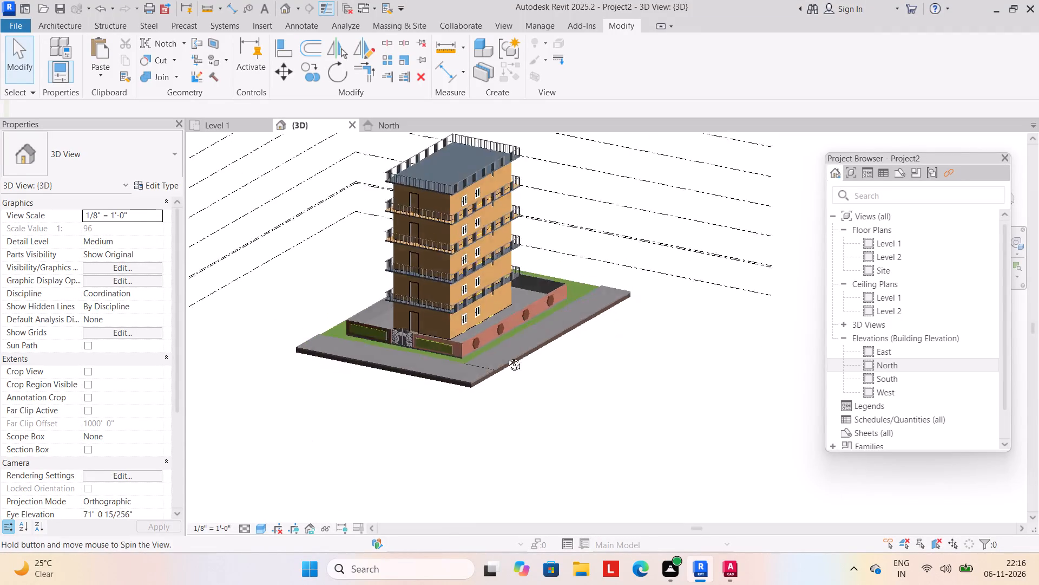
{"action": "middle_click_drag", "start_coordinate": [506, 356], "coordinate": [508, 354], "text": "shift"}
{"action": "middle_click_drag", "start_coordinate": [432, 377], "coordinate": [449, 370], "text": "shift"}
{"action": "middle_click_drag", "start_coordinate": [438, 374], "coordinate": [491, 383], "text": "shift"}
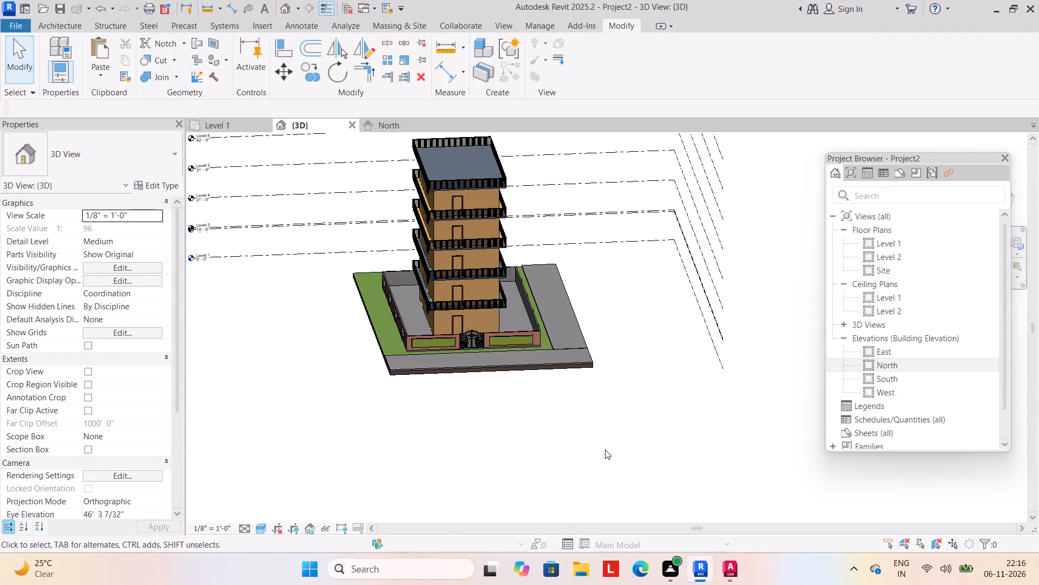
Switch to AutoCAD and open the C27 drawing from the Desktop.
{"action": "left_click", "coordinate": [730, 564]}
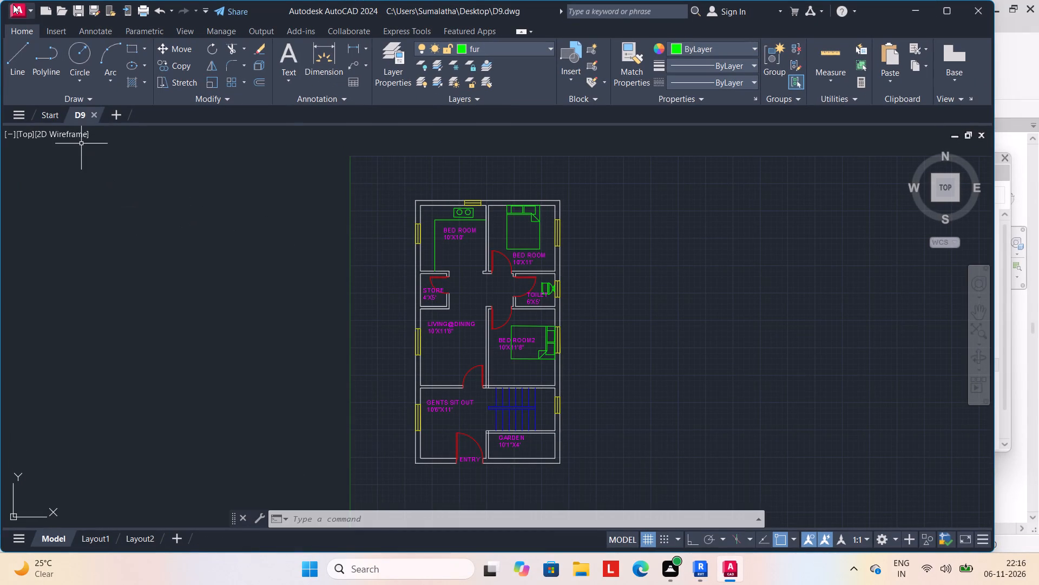
{"action": "left_click", "coordinate": [15, 3]}
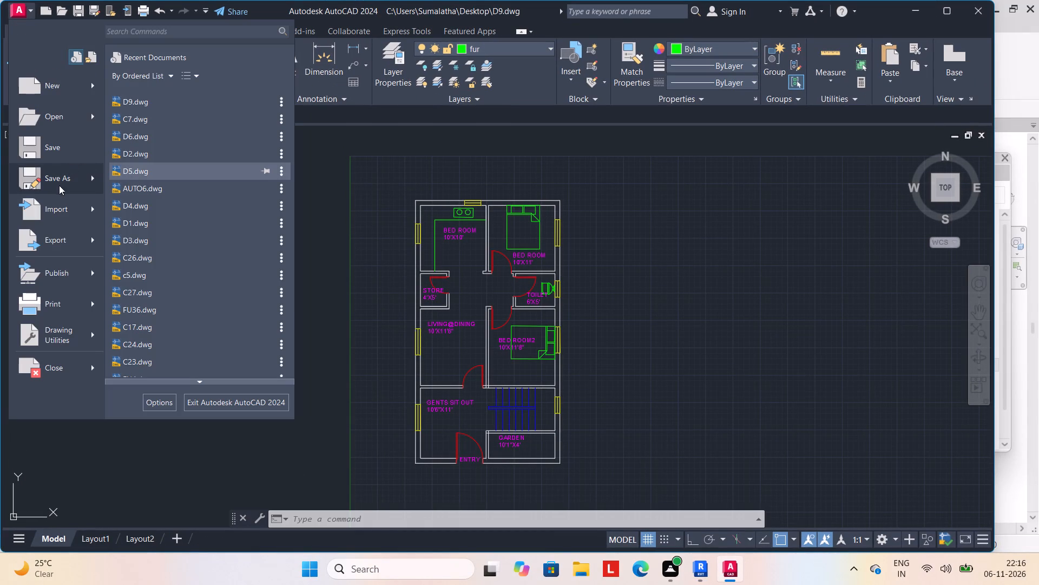
{"action": "left_click", "coordinate": [48, 122]}
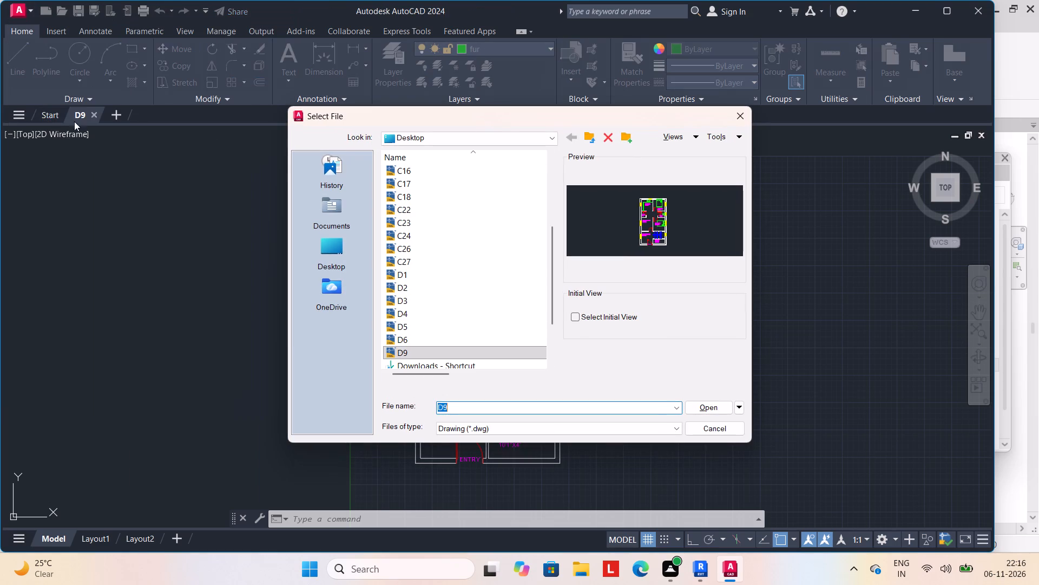
{"action": "left_click", "coordinate": [401, 268]}
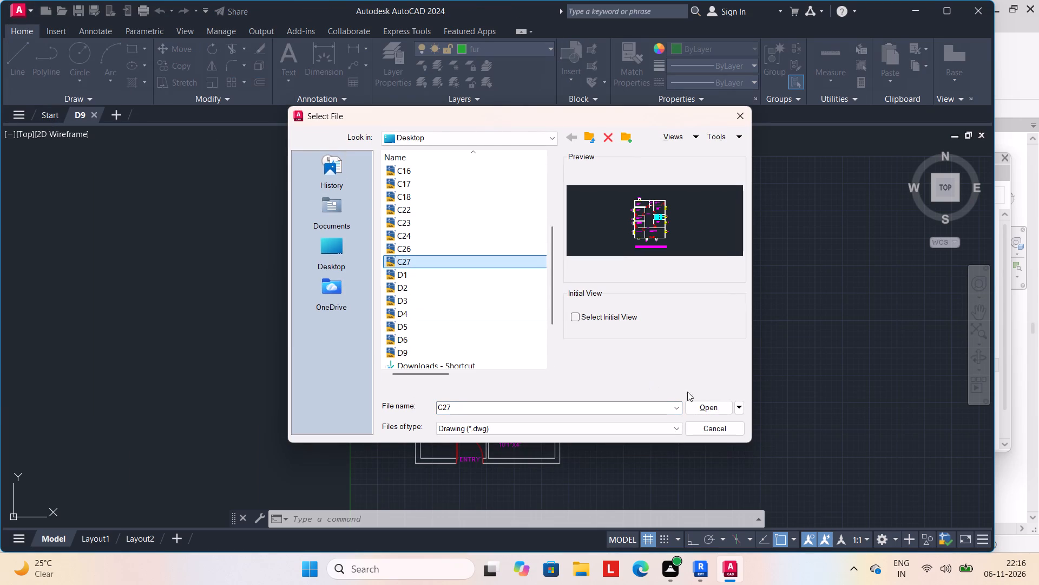
{"action": "left_click", "coordinate": [707, 406]}
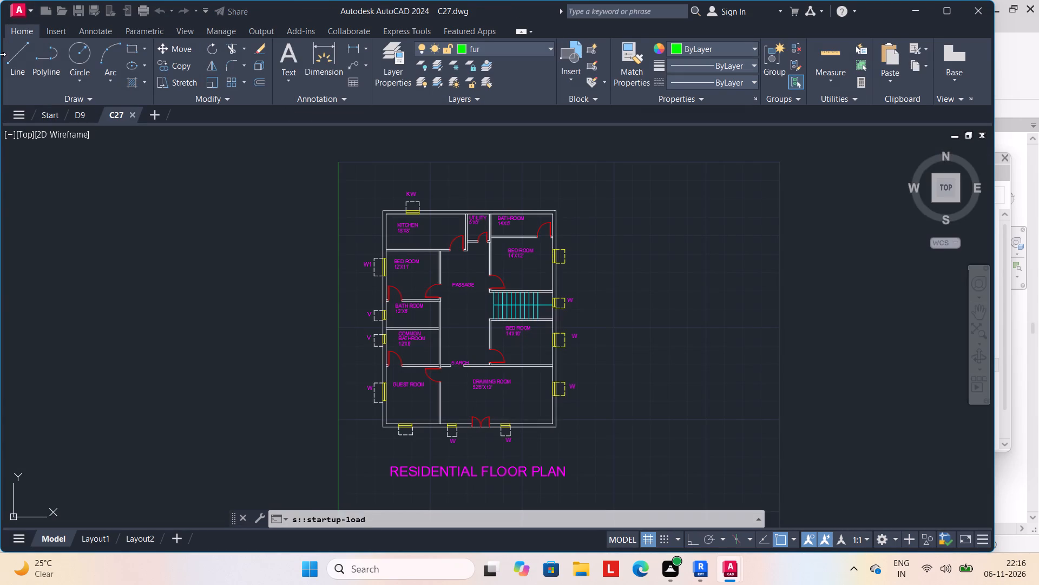
Save the C27 floor plan as D10 on the Desktop and return to Revit.
{"action": "left_click", "coordinate": [15, 12]}
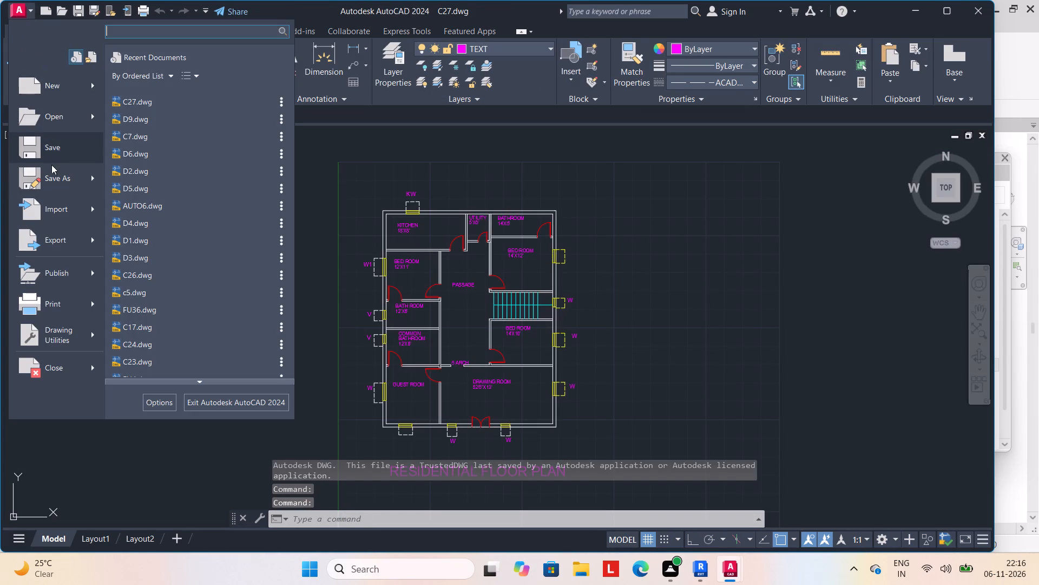
{"action": "left_click", "coordinate": [51, 175]}
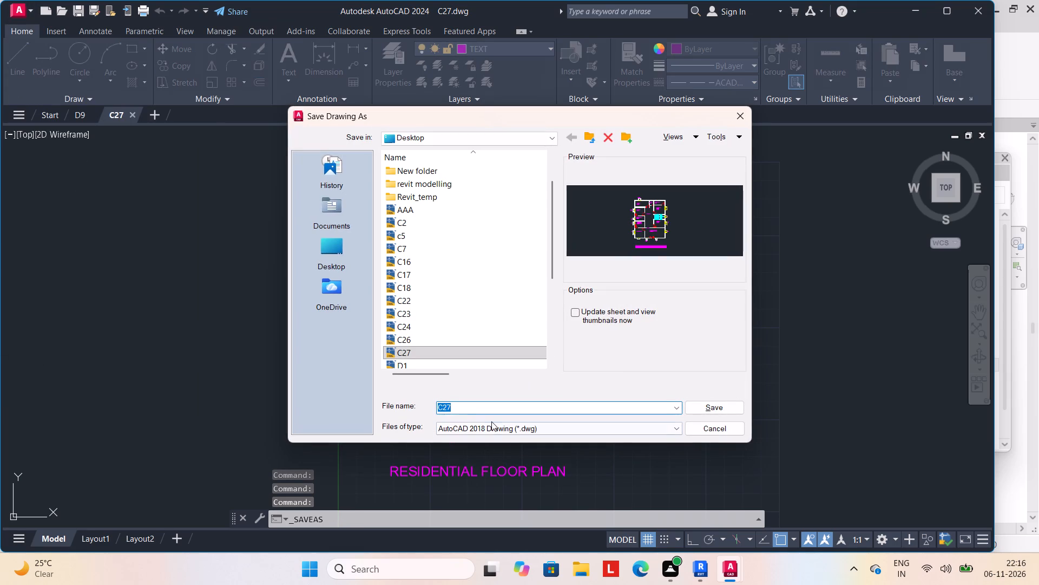
{"action": "key", "text": "d"}
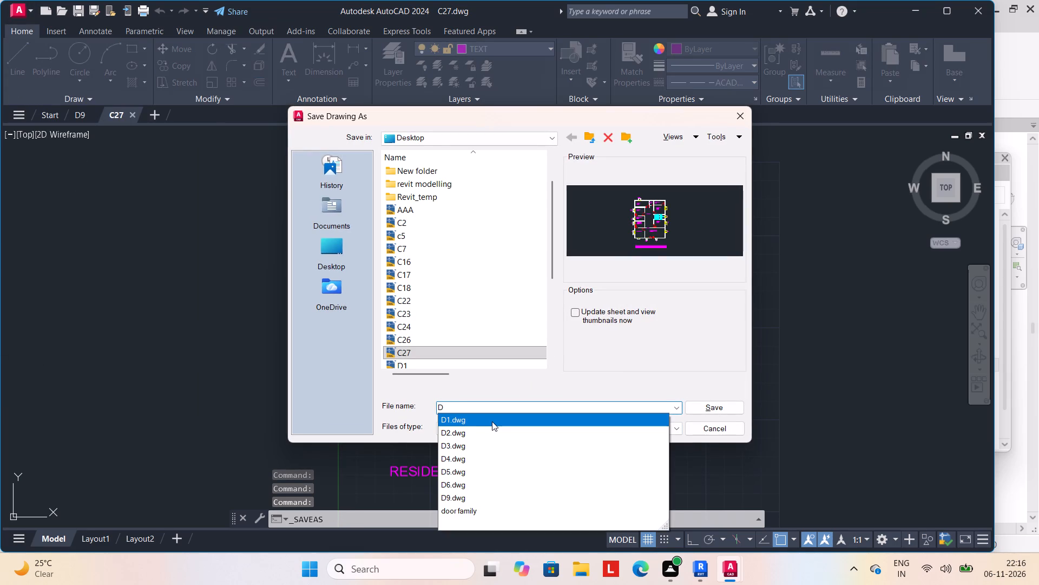
{"action": "key", "text": "1"}
{"action": "key", "text": "0"}
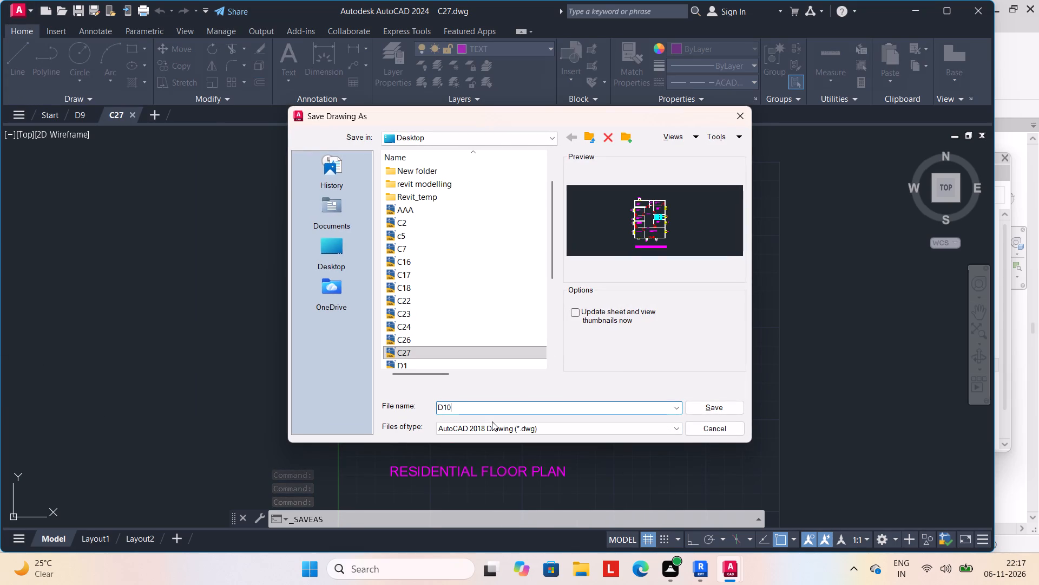
{"action": "left_click", "coordinate": [703, 404]}
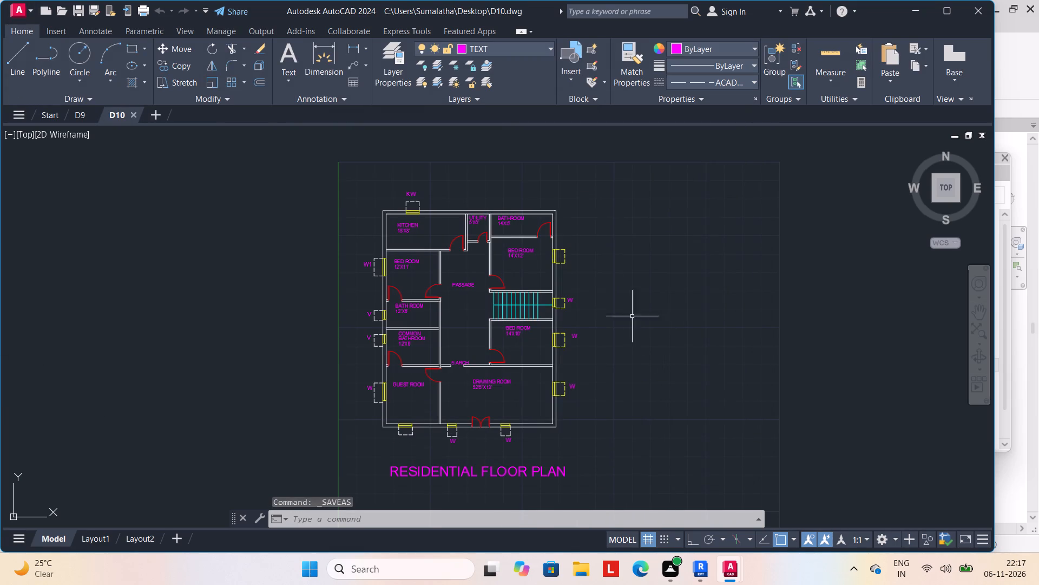
{"action": "left_click", "coordinate": [912, 4]}
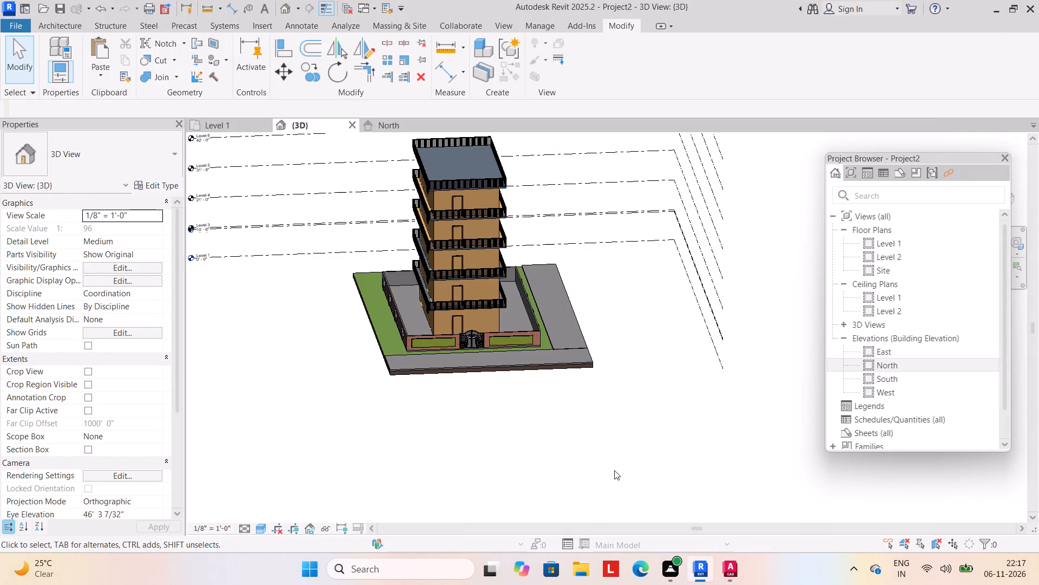
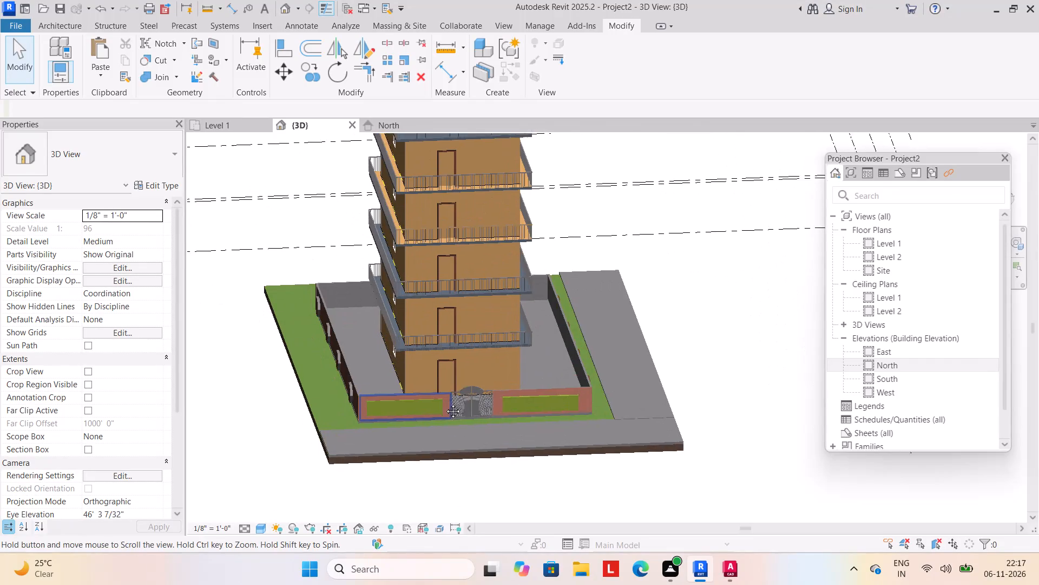
Load the Plant_1_13792 family from the tree and plant folder as a component.
{"action": "middle_click_drag", "start_coordinate": [445, 403], "coordinate": [446, 401]}
{"action": "left_click", "coordinate": [49, 21]}
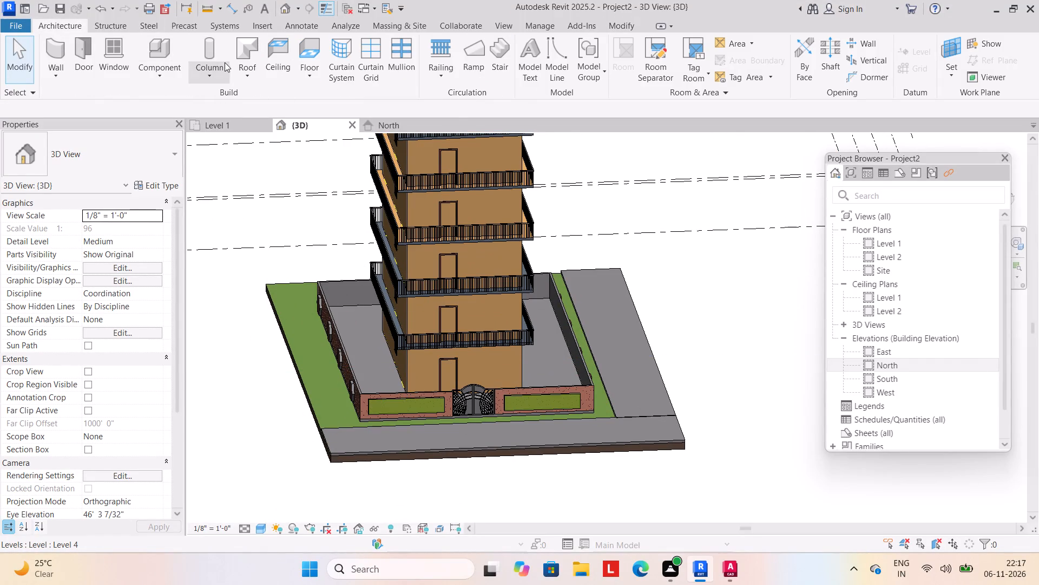
{"action": "left_click", "coordinate": [161, 71]}
{"action": "left_click", "coordinate": [173, 95]}
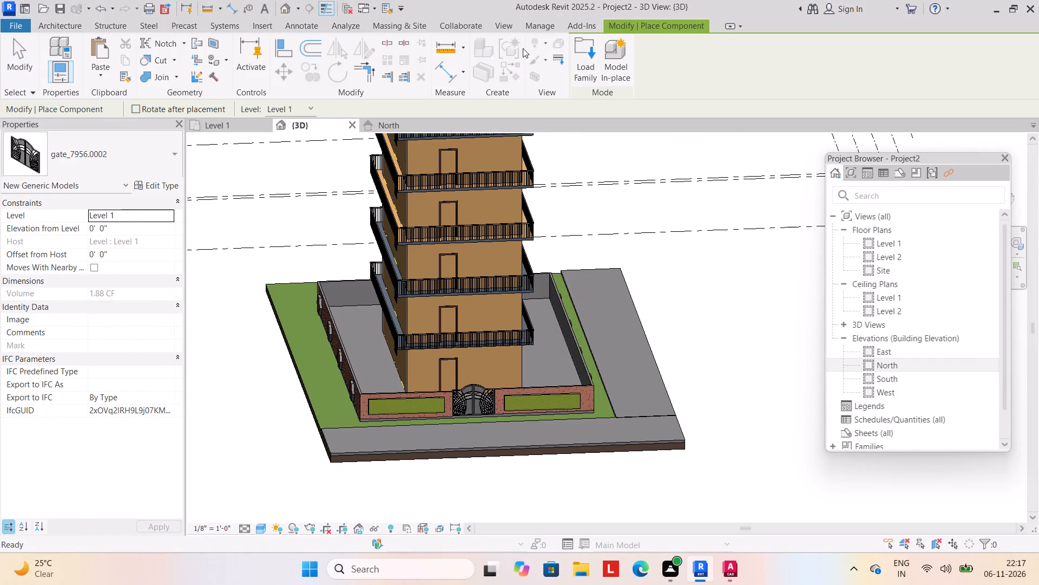
{"action": "left_click", "coordinate": [588, 50]}
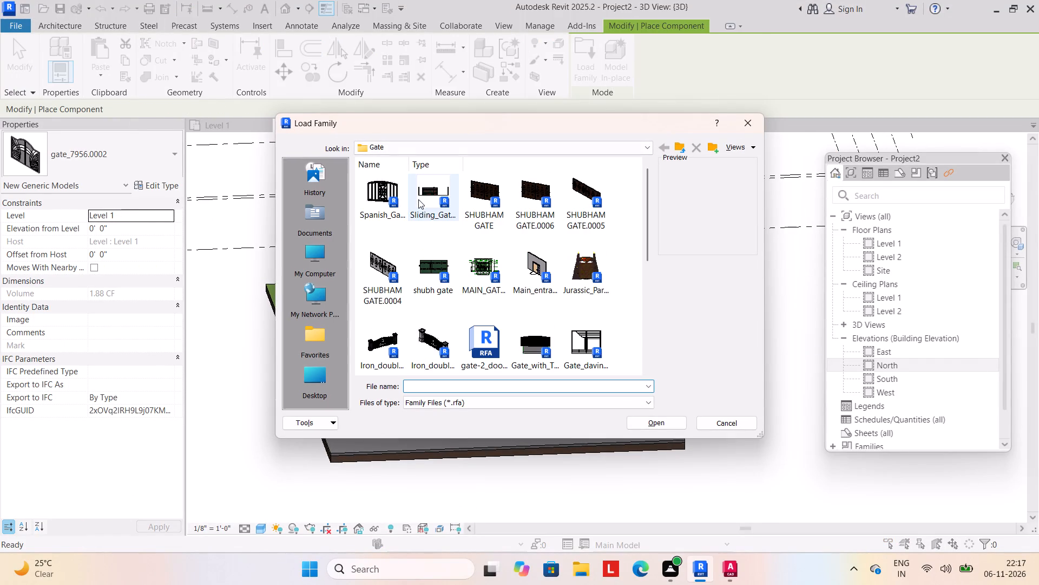
{"action": "scroll", "coordinate": [443, 296], "scroll_direction": "down", "scroll_amount": 4}
{"action": "left_click", "coordinate": [676, 145]}
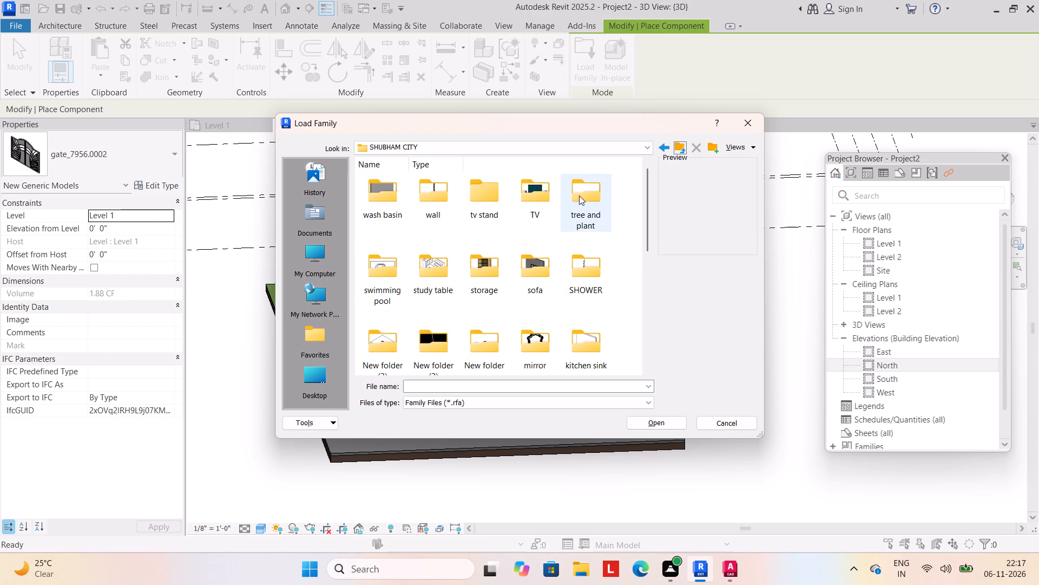
{"action": "double_click", "coordinate": [579, 196]}
{"action": "left_click", "coordinate": [484, 265]}
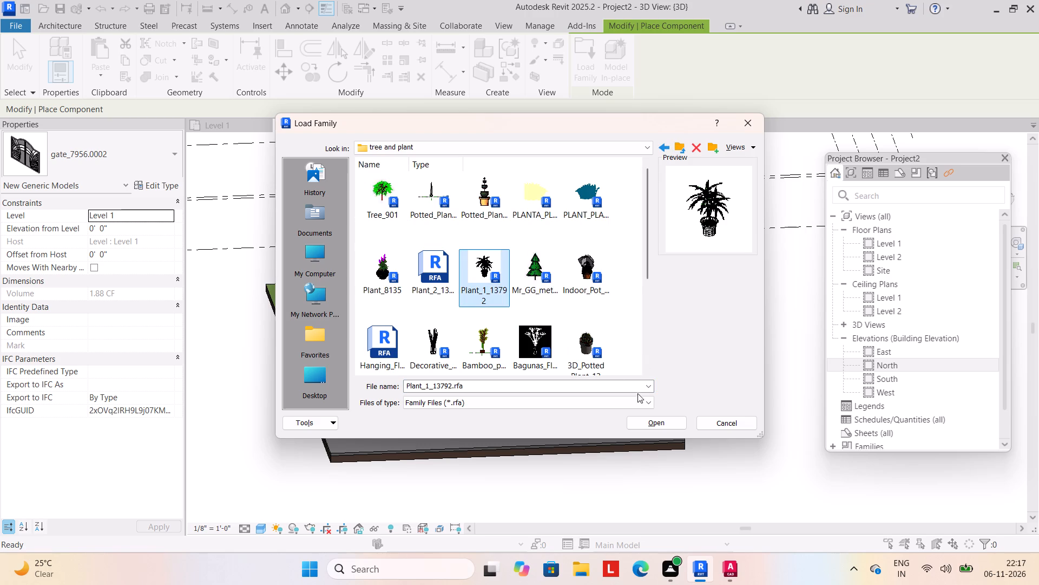
{"action": "left_click", "coordinate": [672, 423]}
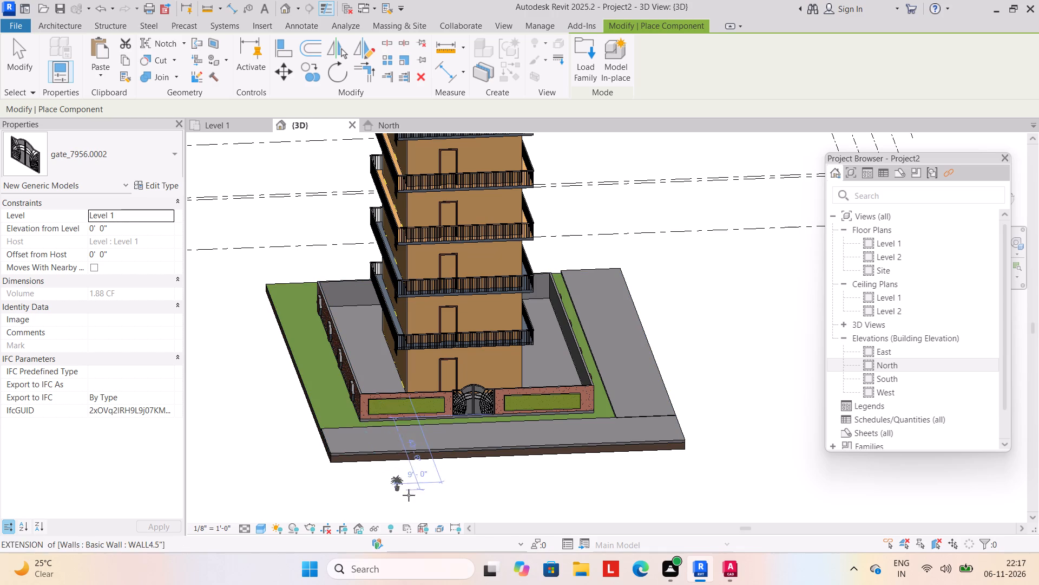
Place two Plant_1_13792 potted plants on the grass, one at each outer corner of the front compound wall.
{"action": "left_click", "coordinate": [340, 422]}
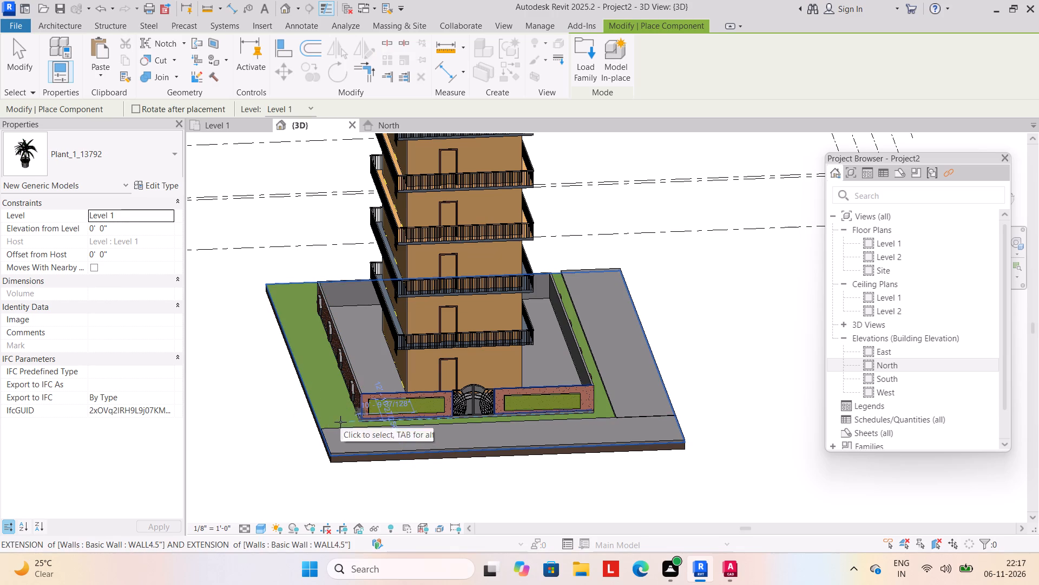
{"action": "left_click", "coordinate": [599, 404]}
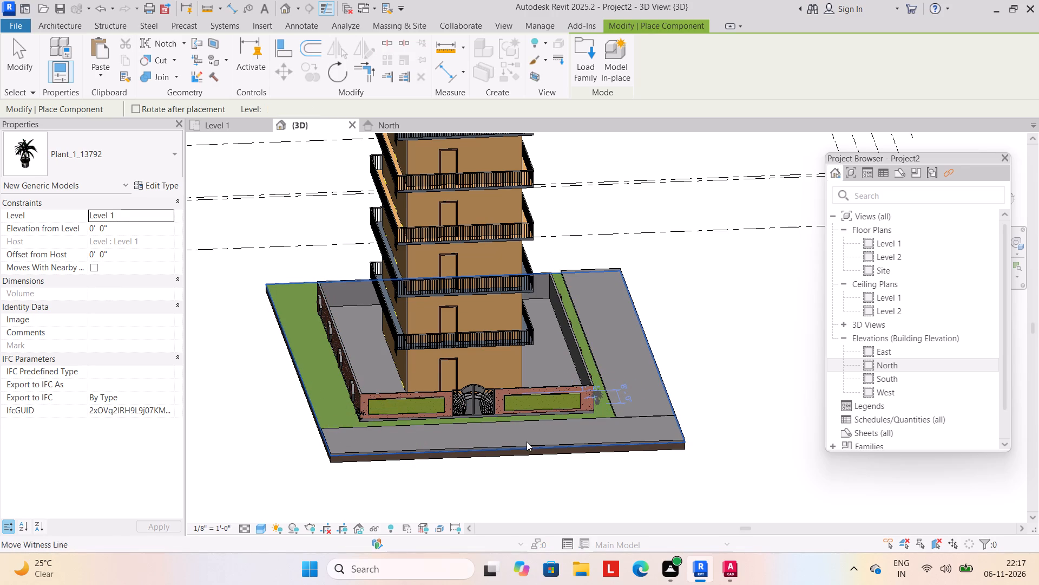
{"action": "key", "text": "Escape"}
{"action": "key", "text": "Escape"}
{"action": "key", "text": "Escape"}
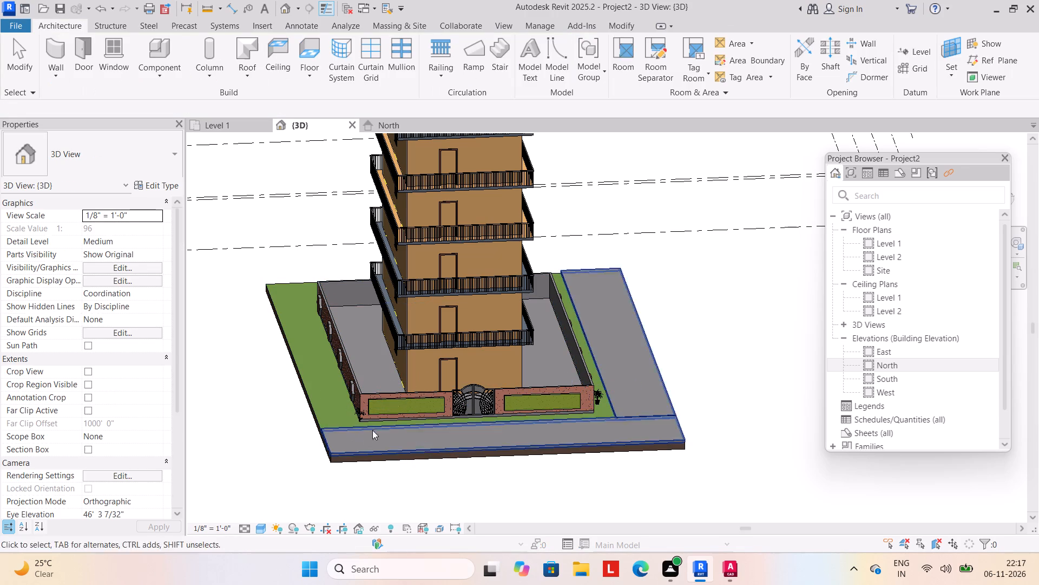
{"action": "key", "text": "Escape"}
Nudge the potted plant at the wide-lawn corner outward along the front wall's direction, about 1'-5" clear of the side wall.
{"action": "scroll", "coordinate": [346, 414], "scroll_direction": "up", "scroll_amount": 4}
{"action": "key", "text": "Escape"}
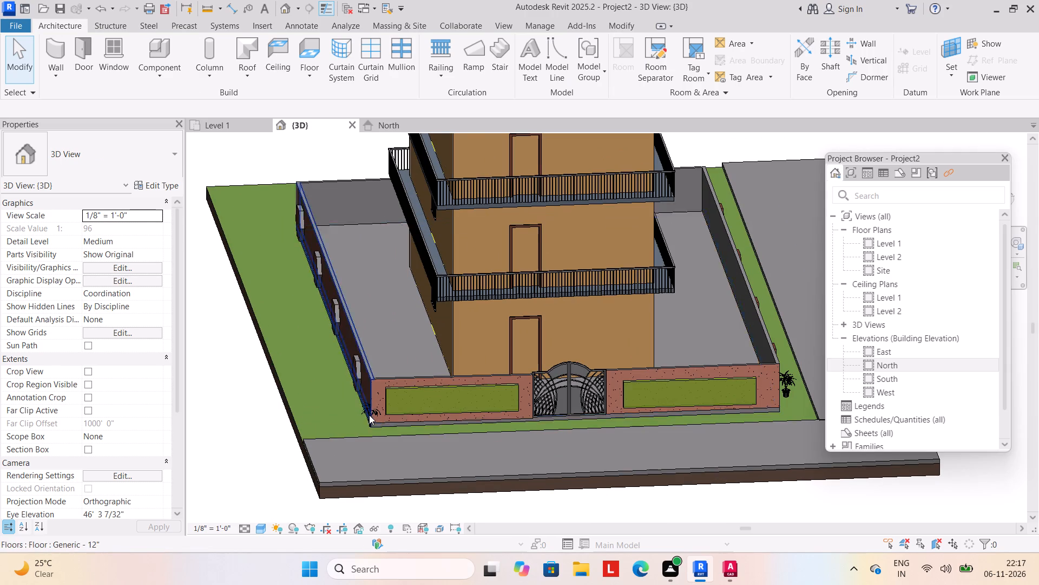
{"action": "scroll", "coordinate": [369, 419], "scroll_direction": "up", "scroll_amount": 10}
{"action": "left_click", "coordinate": [385, 391]}
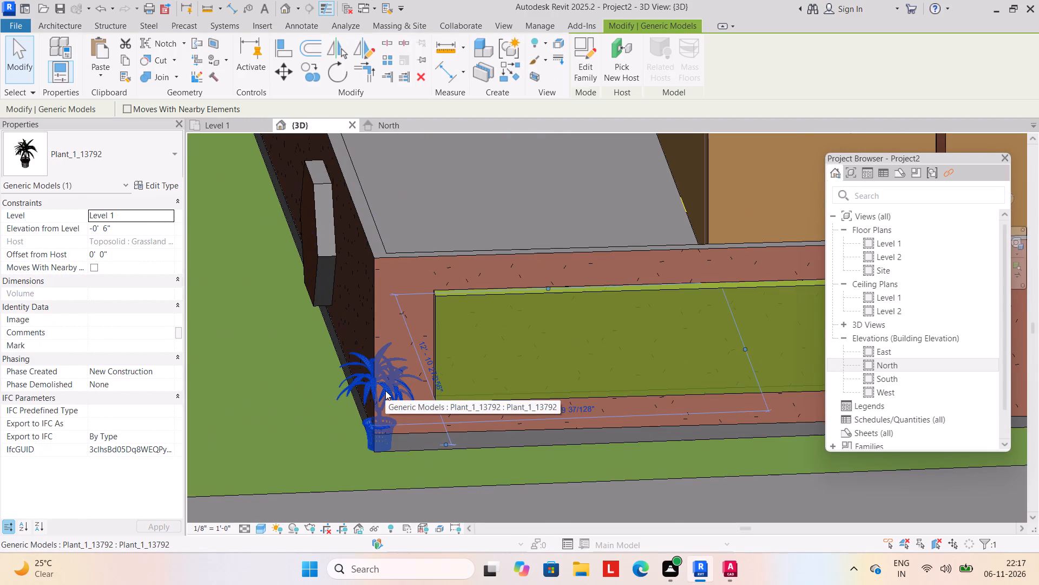
{"action": "key", "text": "Left"}
{"action": "key", "text": "Left"}
{"action": "key", "text": "Left"}
{"action": "key", "text": "Left"}
{"action": "key", "text": "Left"}
{"action": "key", "text": "Left"}
{"action": "key", "text": "Left"}
{"action": "key", "text": "Left"}
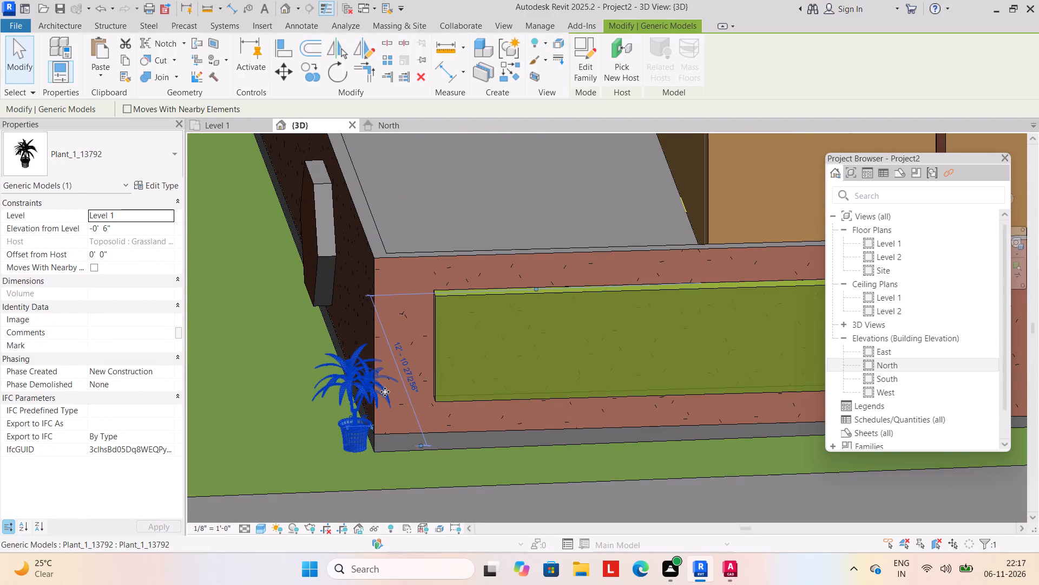
{"action": "key", "text": "Left"}
{"action": "key", "text": "Left"}
{"action": "key", "text": "Left"}
{"action": "key", "text": "Left"}
{"action": "key", "text": "Left"}
{"action": "key", "text": "Left"}
{"action": "key", "text": "Left"}
{"action": "key", "text": "Left"}
{"action": "key", "text": "Left"}
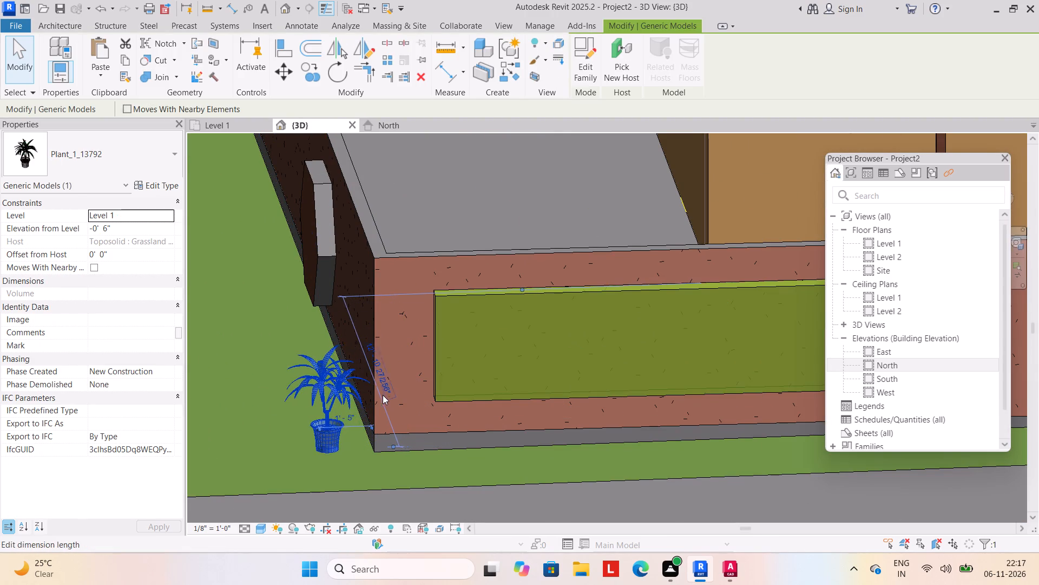
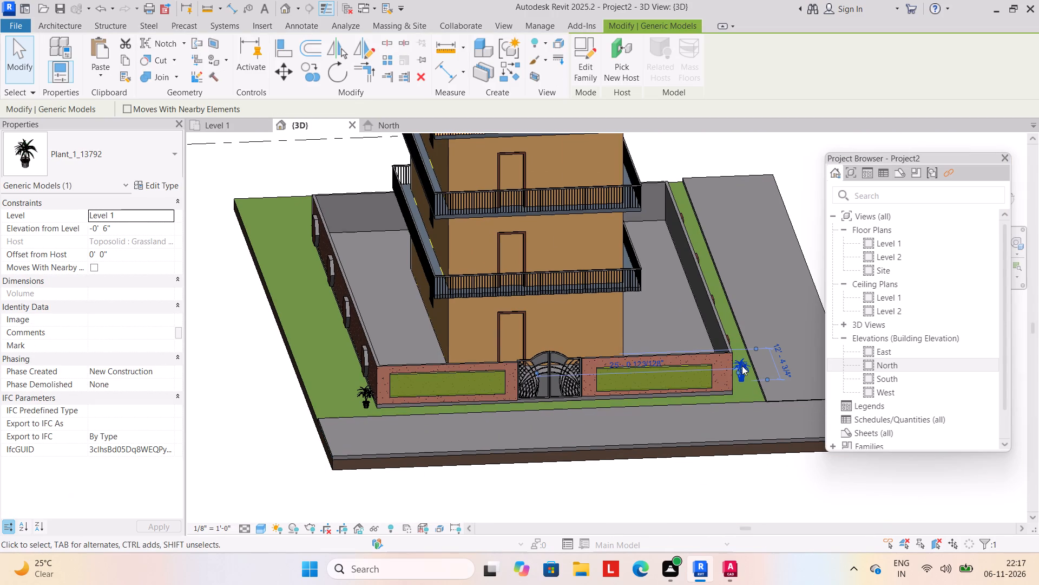
Nudge the potted plant at the narrow-lawn corner about 10" outward along the front wall's direction and about 5" toward the front road.
{"action": "key", "text": "Right"}
{"action": "key", "text": "Right"}
{"action": "key", "text": "Down"}
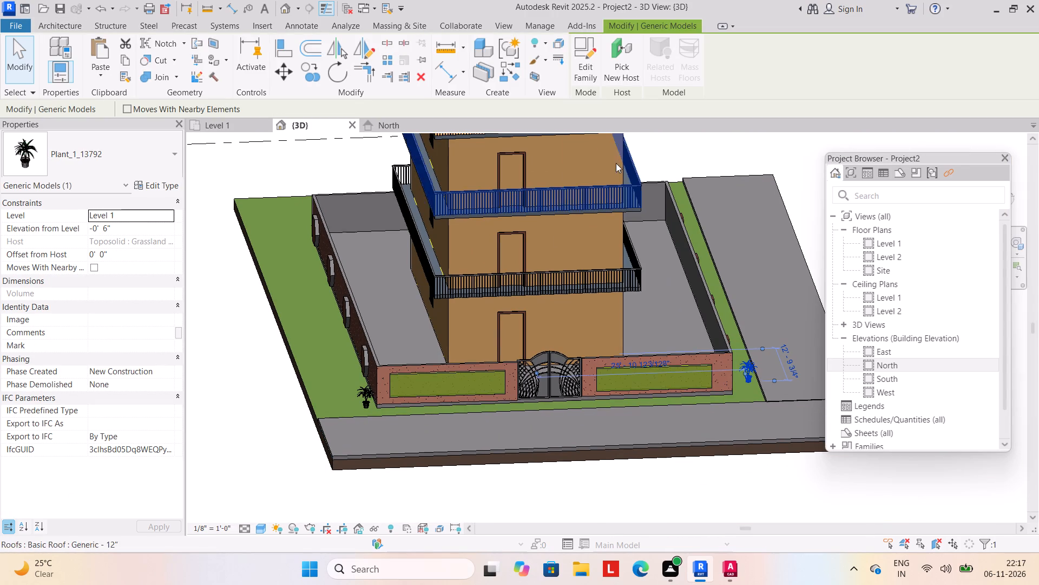
{"action": "left_click", "coordinate": [266, 351]}
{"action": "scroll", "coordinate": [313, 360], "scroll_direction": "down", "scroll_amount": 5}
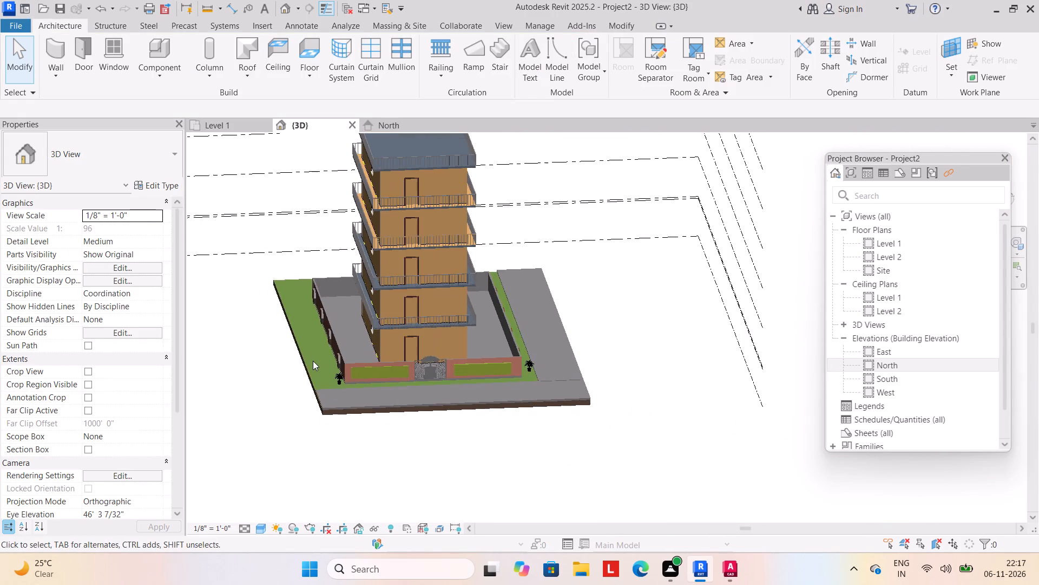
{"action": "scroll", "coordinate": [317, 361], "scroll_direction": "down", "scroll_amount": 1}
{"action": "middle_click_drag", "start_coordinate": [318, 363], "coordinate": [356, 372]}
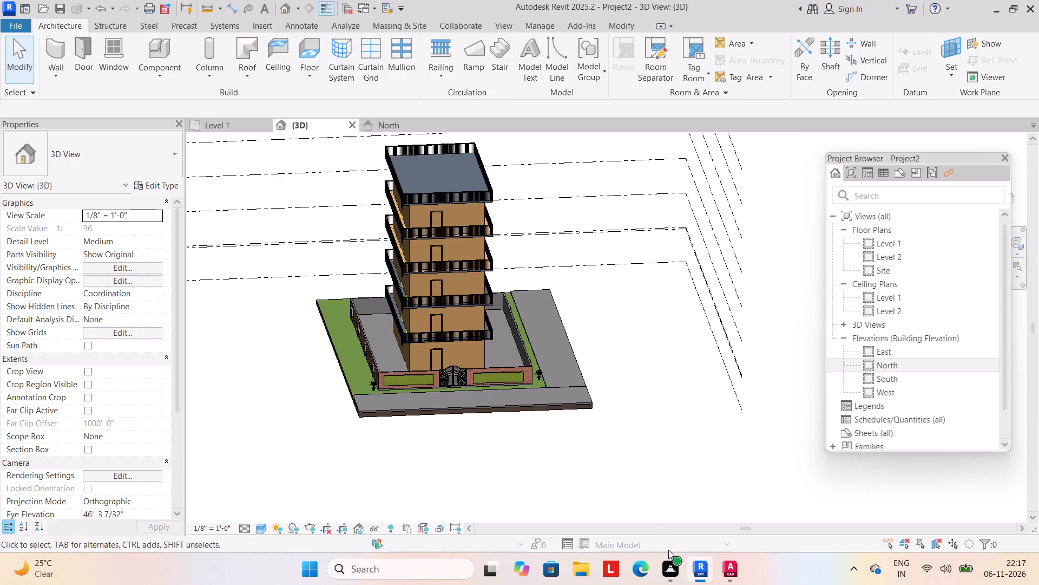